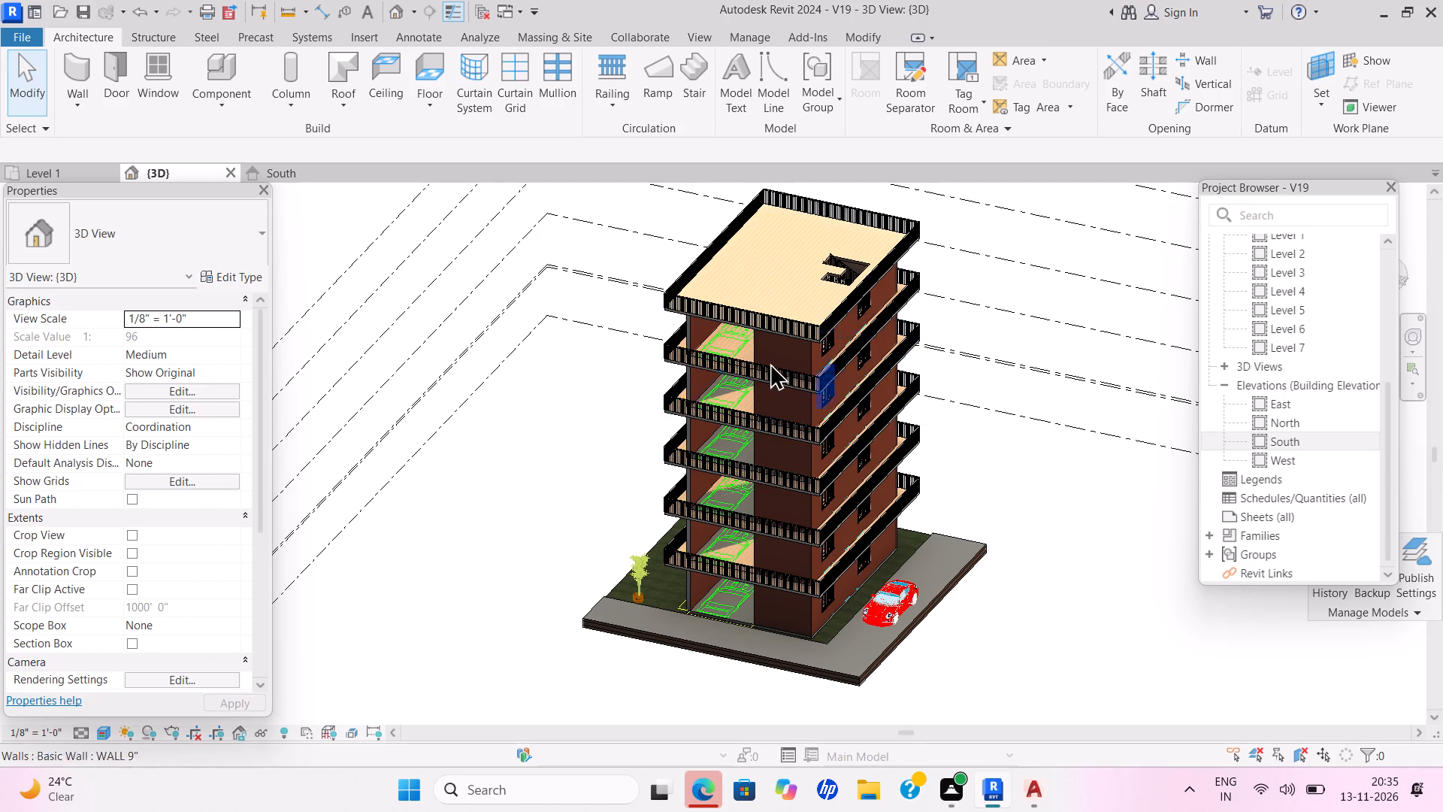
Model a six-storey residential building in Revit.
Close the South, 3D and Level 1 views of the V19 project.
click(355, 170)
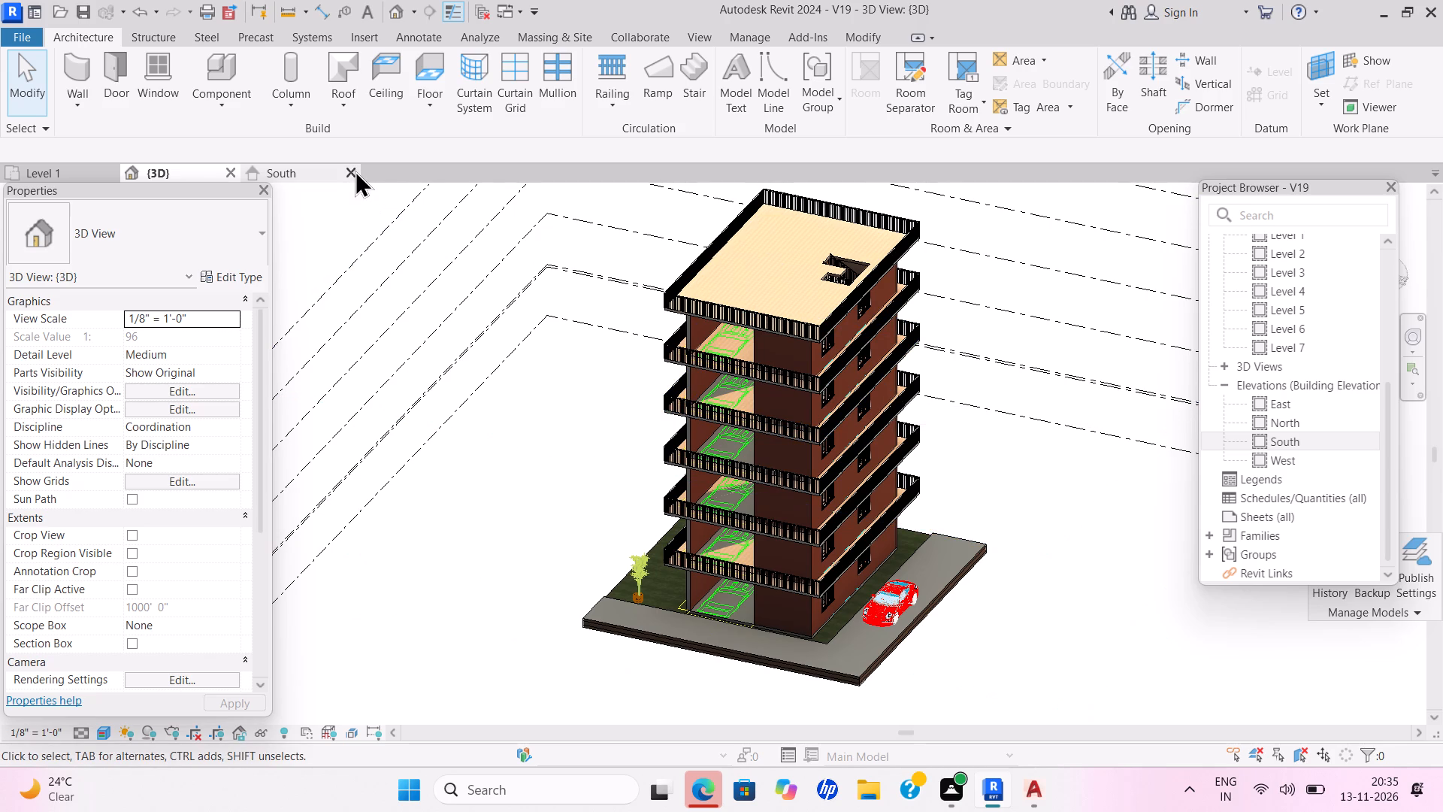
click(230, 167)
click(106, 171)
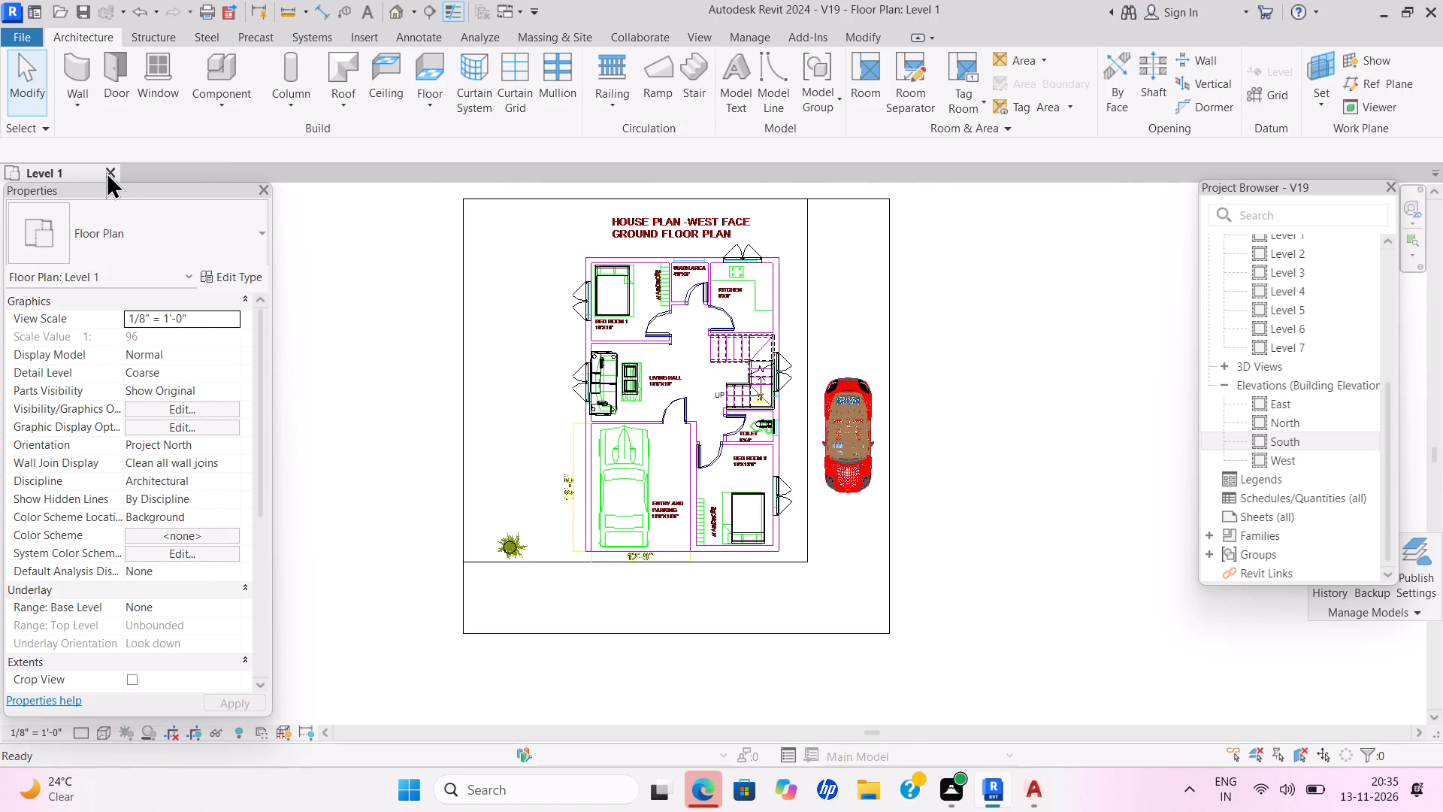
Create a new project using the default.rte template file from the Revit 2024 Templates folder.
click(151, 281)
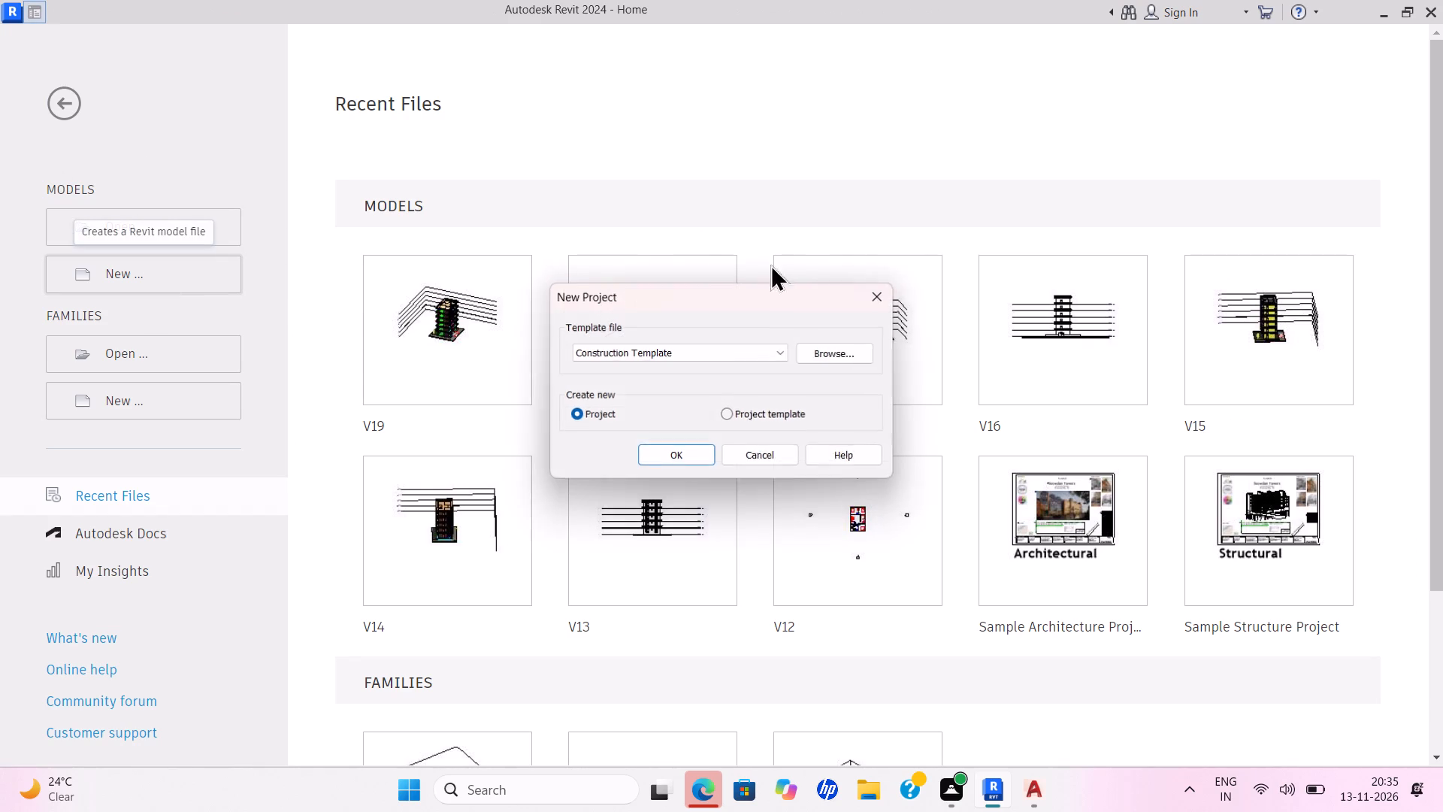
click(776, 353)
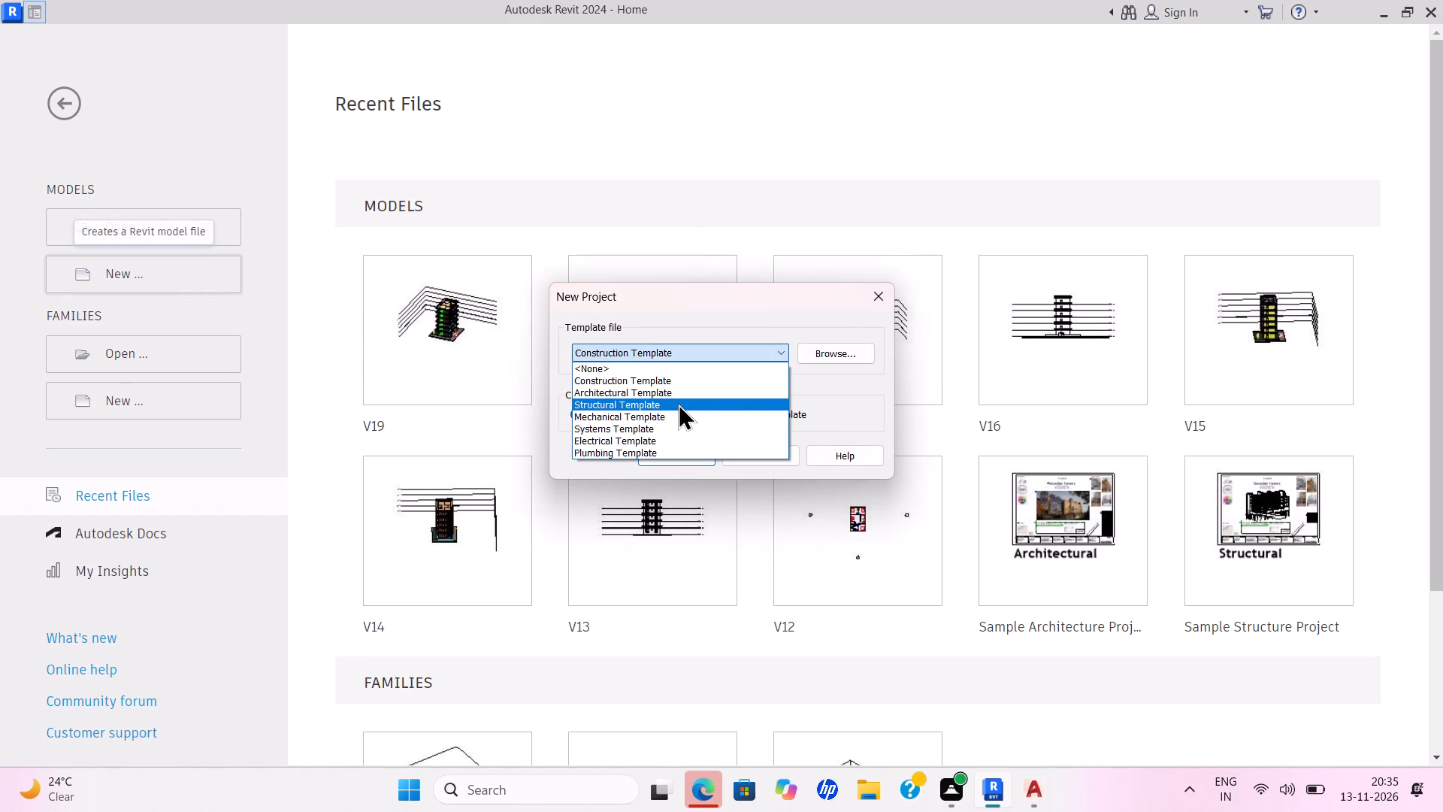
click(692, 392)
click(848, 350)
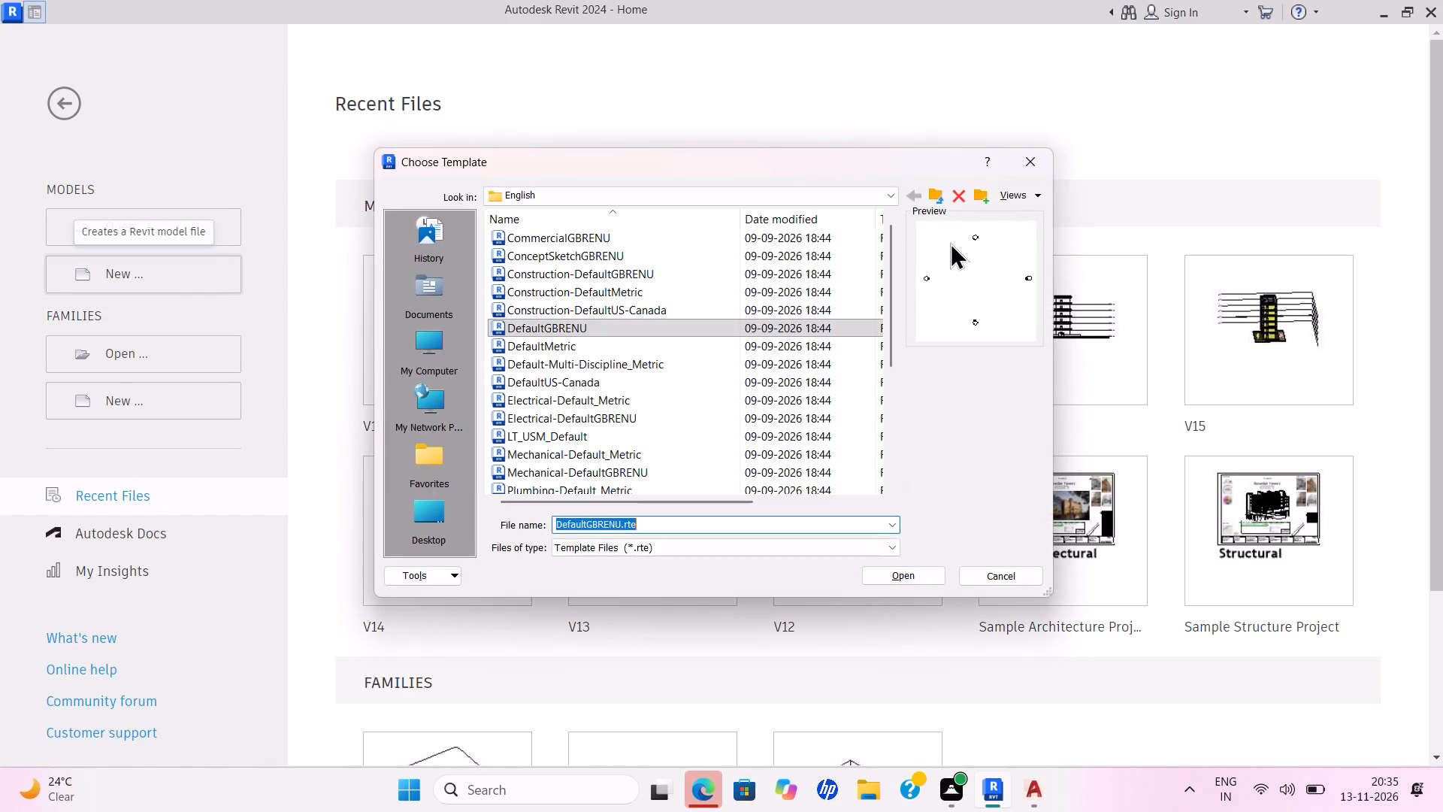
click(879, 192)
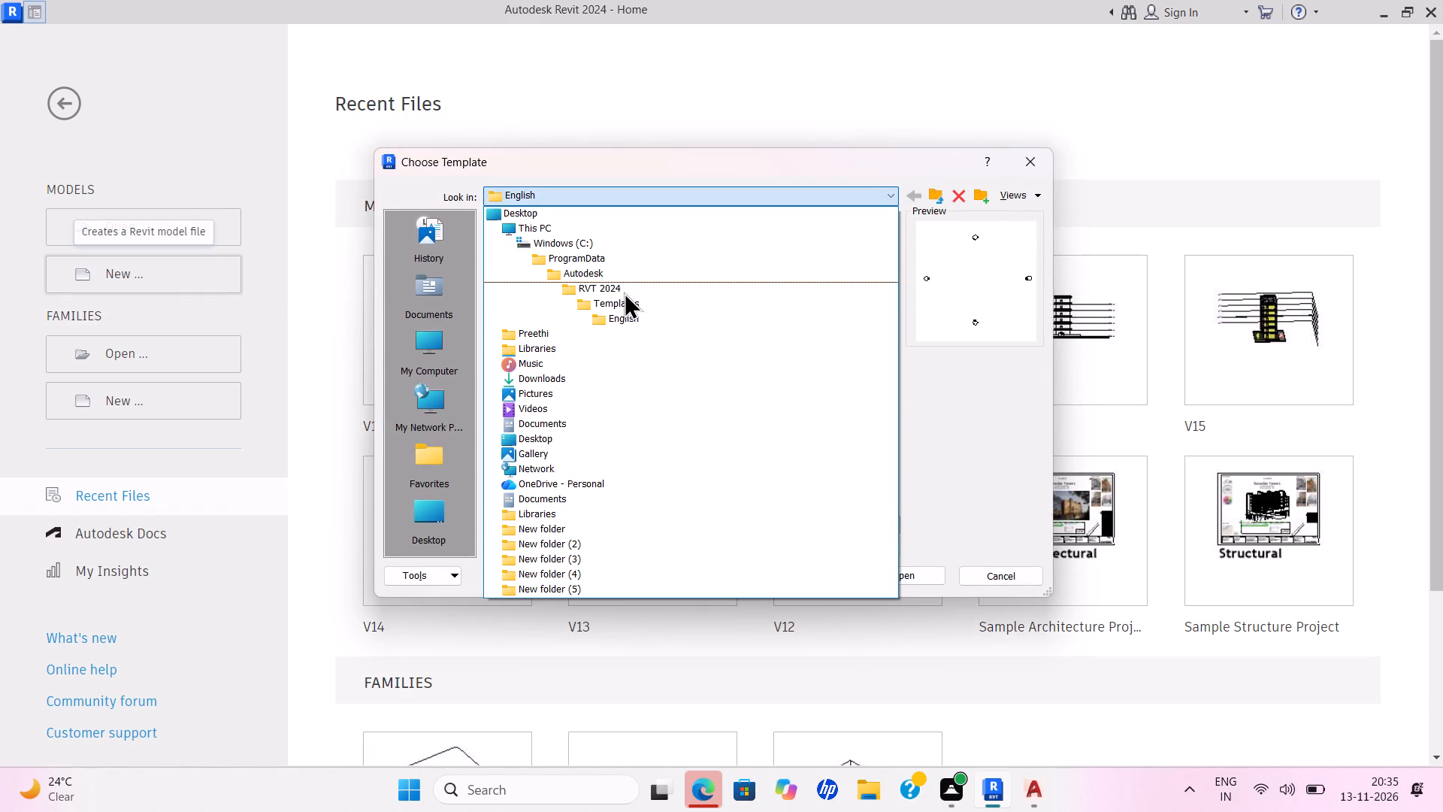
click(627, 308)
double_click(610, 294)
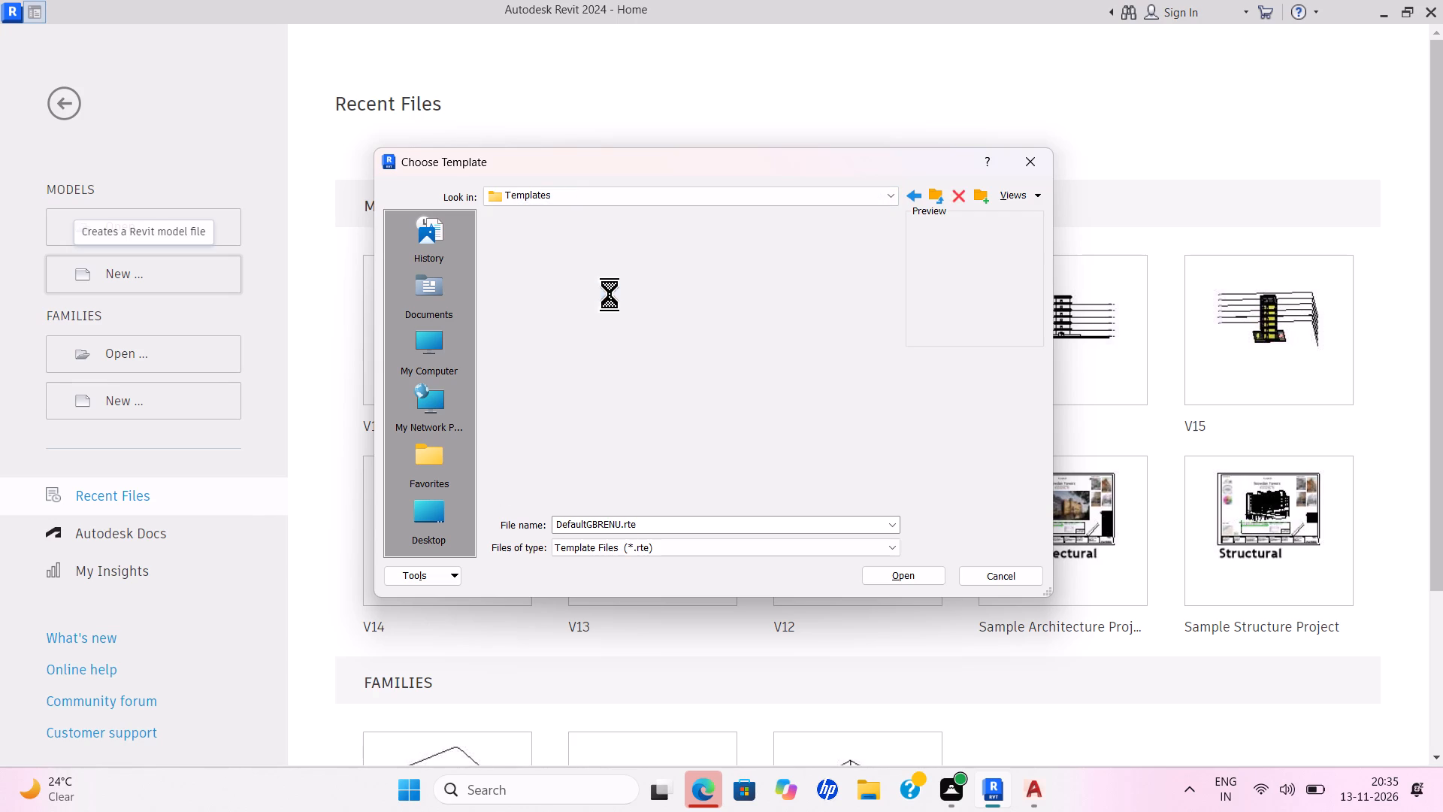
double_click(592, 274)
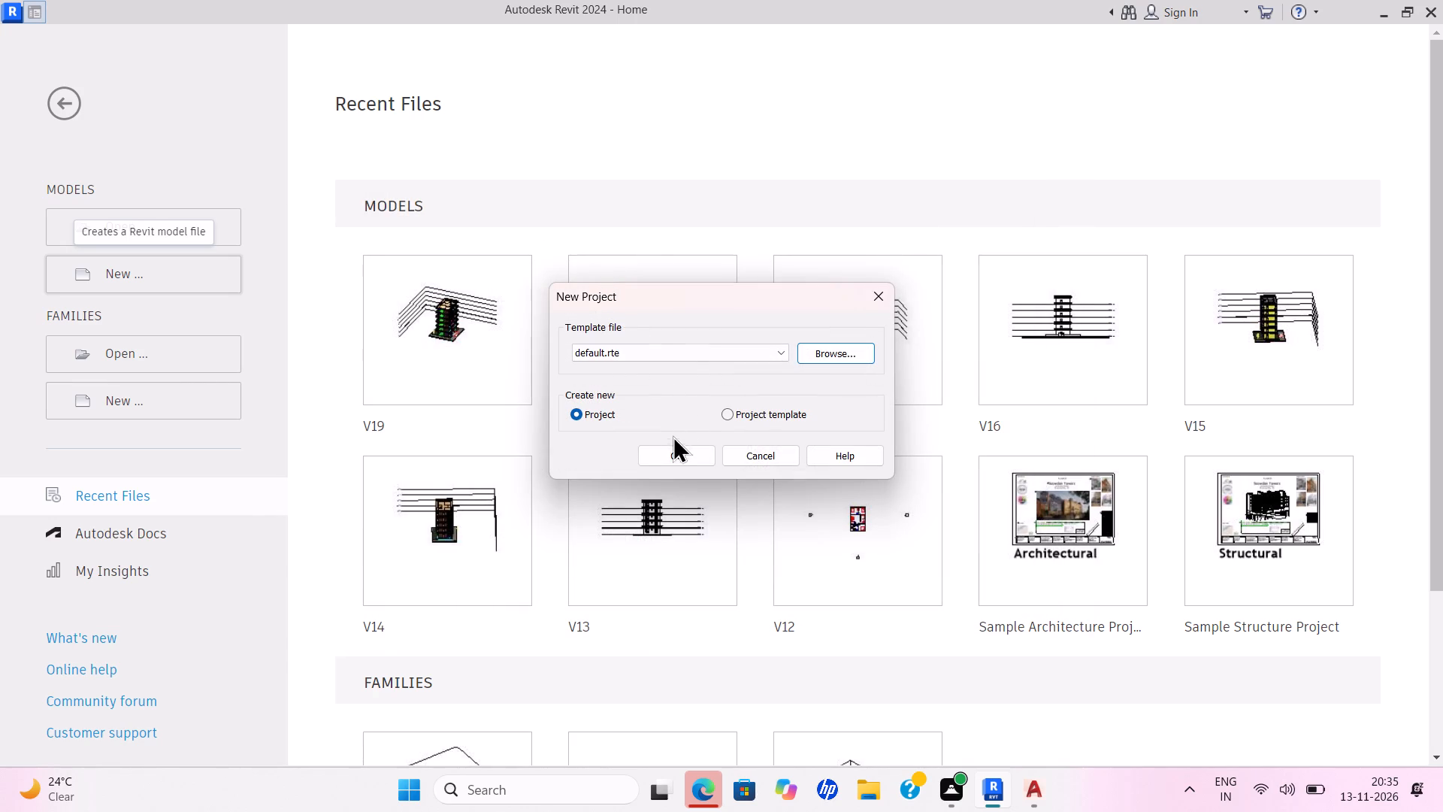
click(662, 450)
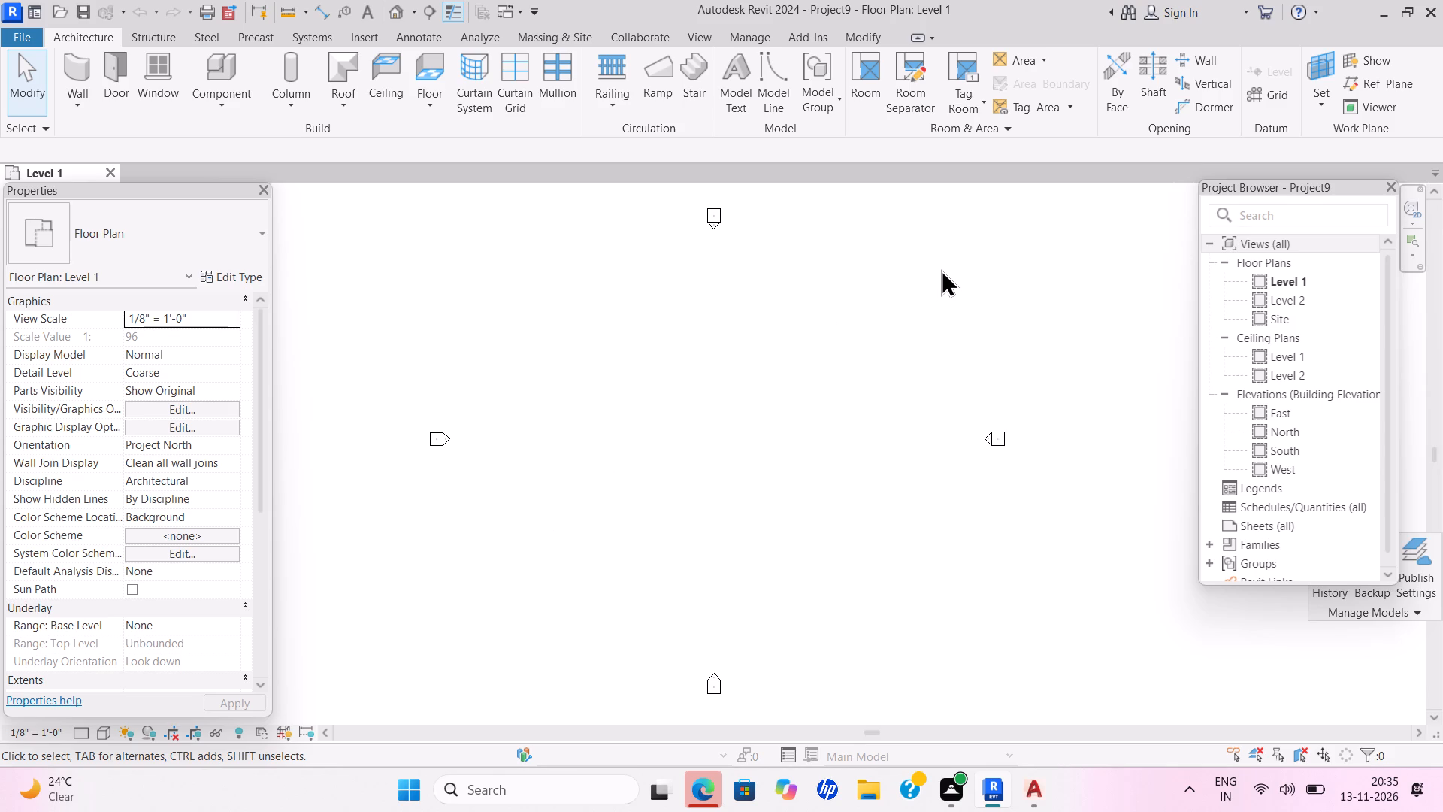
click(354, 38)
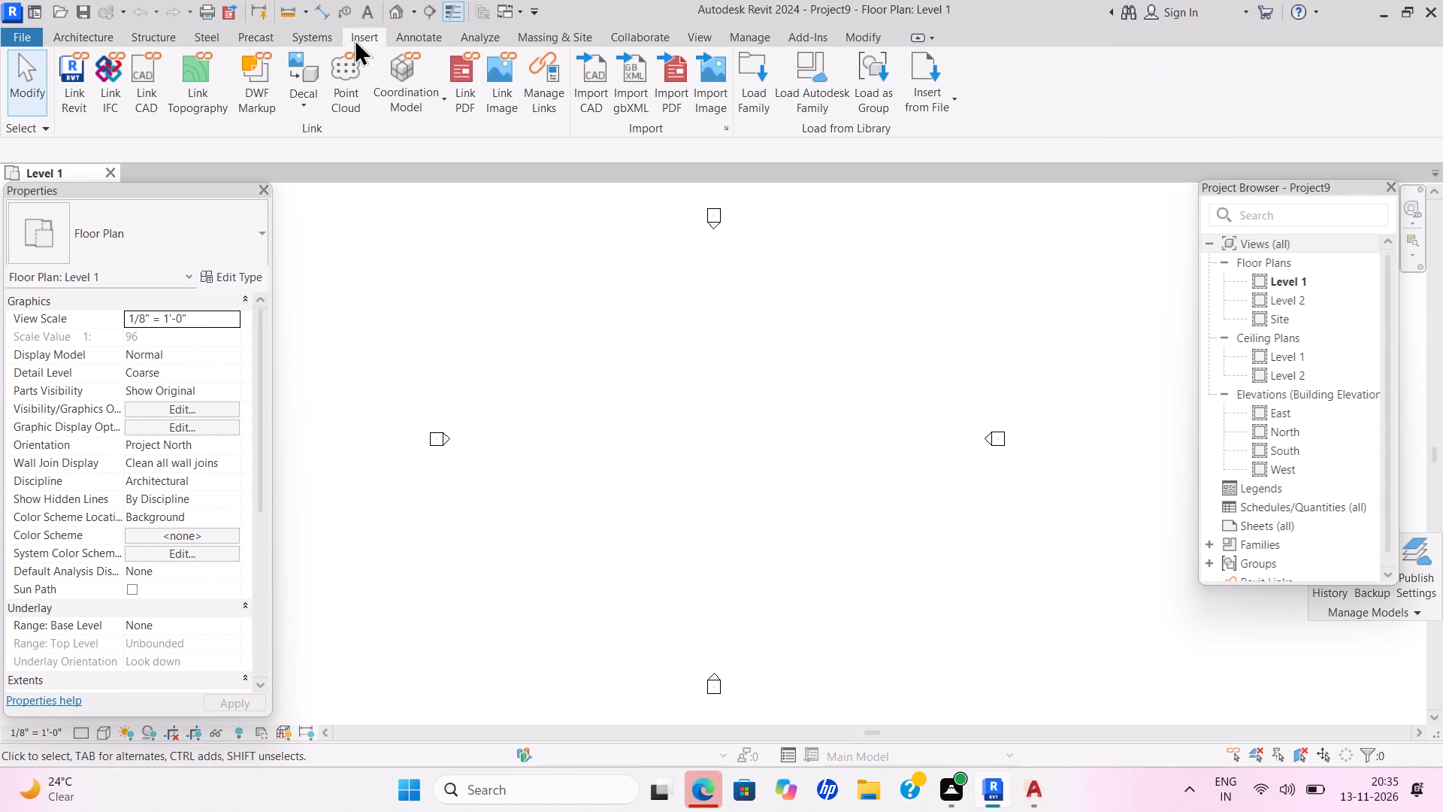
click(152, 68)
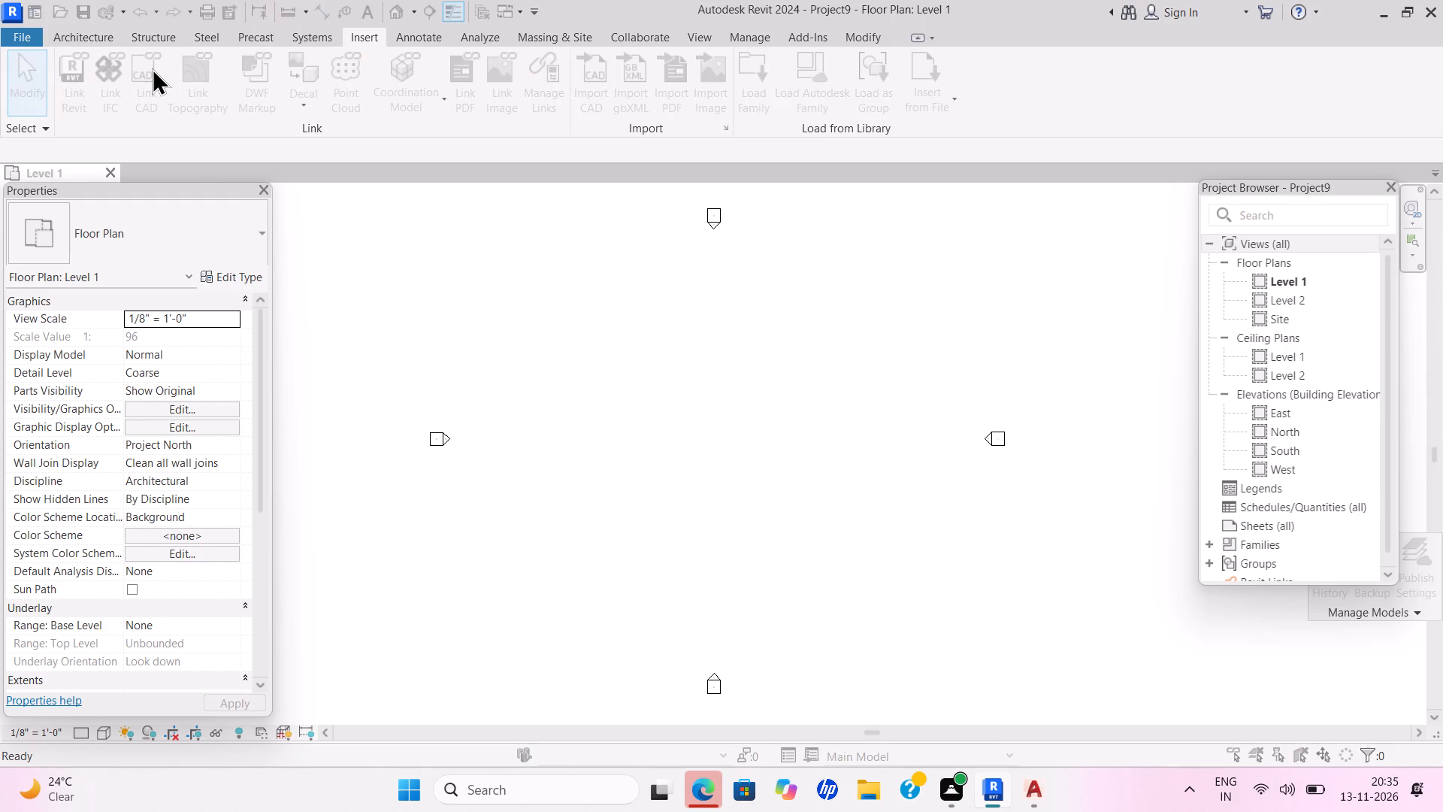
double_click(430, 279)
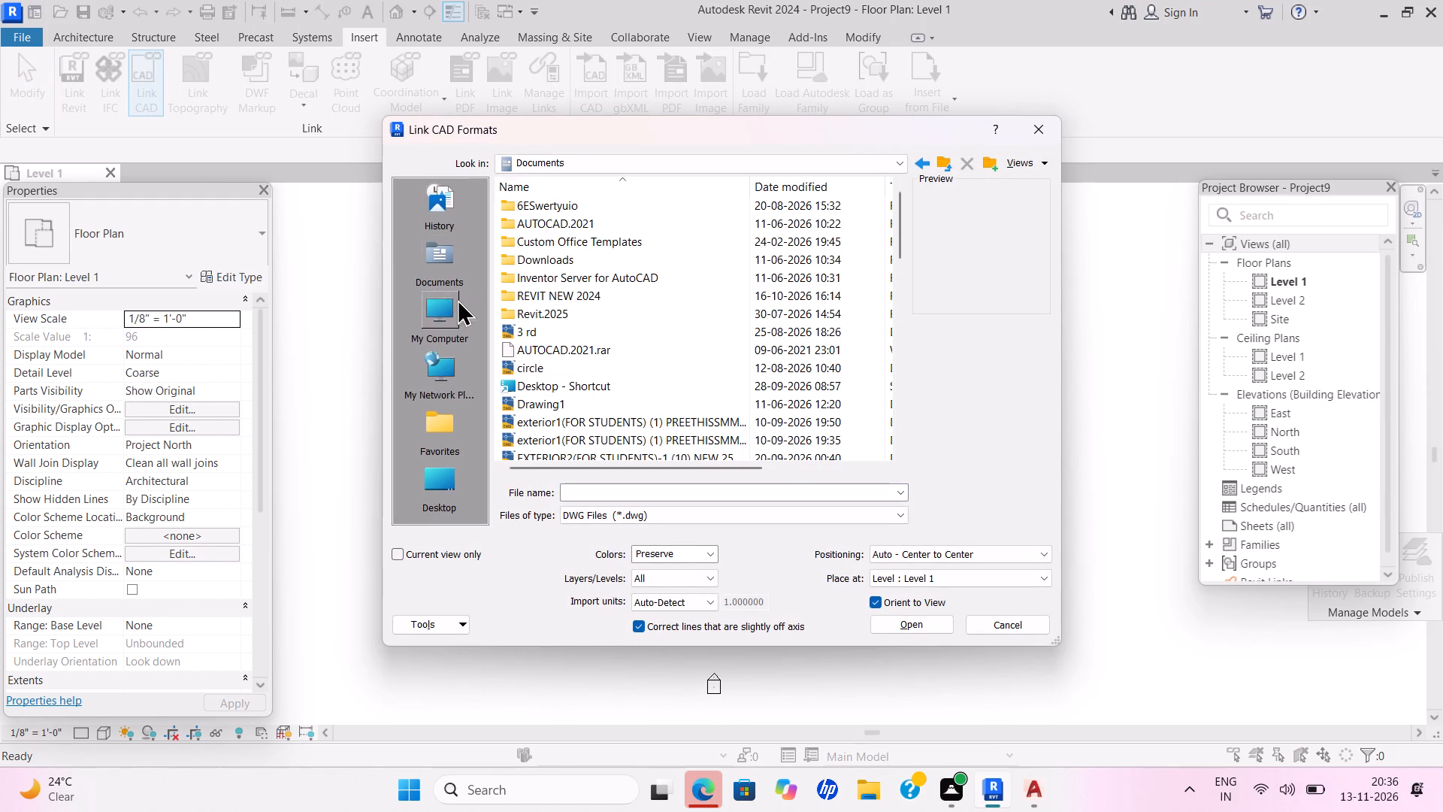
scroll(628, 328, up, 2)
scroll(628, 329, down, 1)
scroll(628, 334, up, 4)
scroll(628, 334, down, 4)
scroll(631, 335, up, 1)
scroll(631, 335, down, 2)
scroll(631, 335, up, 1)
scroll(631, 335, down, 1)
scroll(631, 335, up, 1)
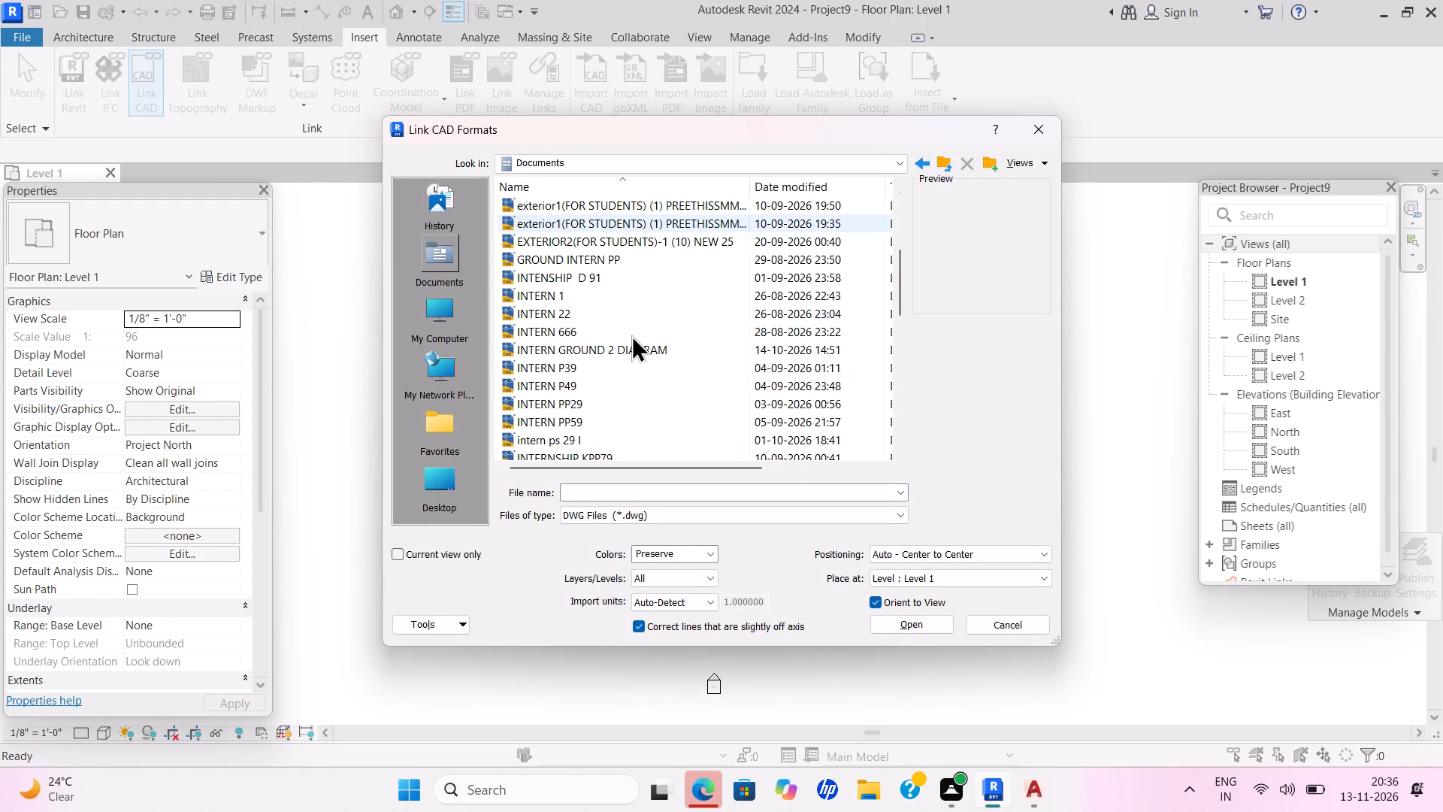
scroll(631, 335, up, 1)
scroll(631, 335, down, 1)
scroll(631, 335, up, 2)
scroll(631, 335, down, 2)
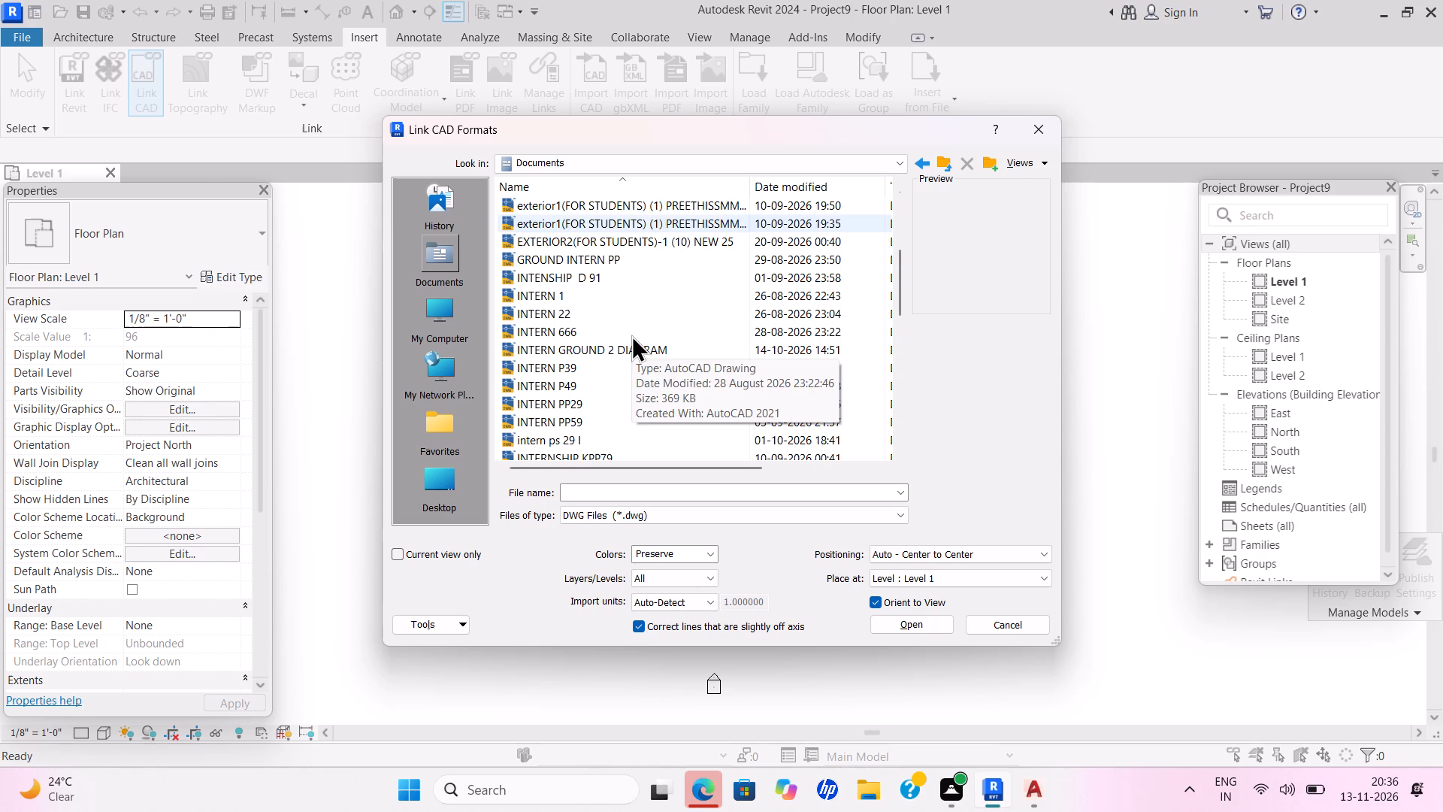
scroll(631, 335, down, 1)
scroll(631, 335, up, 1)
scroll(634, 332, down, 2)
scroll(634, 332, up, 1)
scroll(642, 336, down, 3)
scroll(643, 351, up, 1)
scroll(643, 353, down, 1)
scroll(642, 354, up, 1)
scroll(642, 354, down, 1)
scroll(642, 354, up, 1)
scroll(642, 354, down, 2)
scroll(642, 354, up, 1)
scroll(642, 354, down, 1)
scroll(642, 354, up, 1)
scroll(644, 359, down, 1)
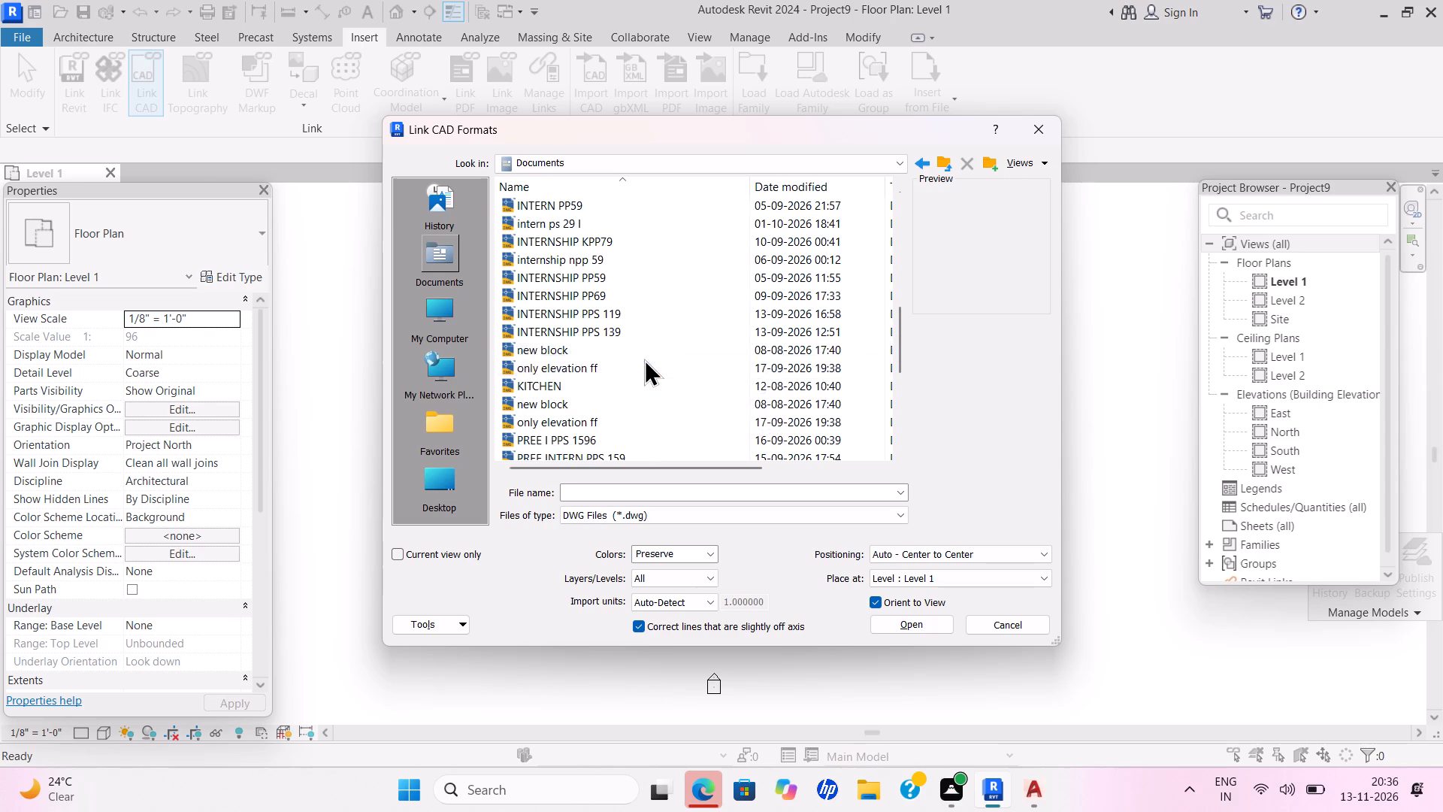
scroll(644, 359, up, 1)
scroll(644, 359, down, 1)
scroll(644, 359, up, 1)
scroll(644, 359, down, 2)
scroll(644, 359, up, 1)
scroll(648, 359, down, 1)
scroll(648, 359, up, 1)
scroll(648, 359, down, 1)
scroll(648, 359, up, 1)
scroll(648, 359, down, 1)
scroll(648, 359, up, 2)
scroll(648, 359, down, 2)
scroll(648, 359, up, 2)
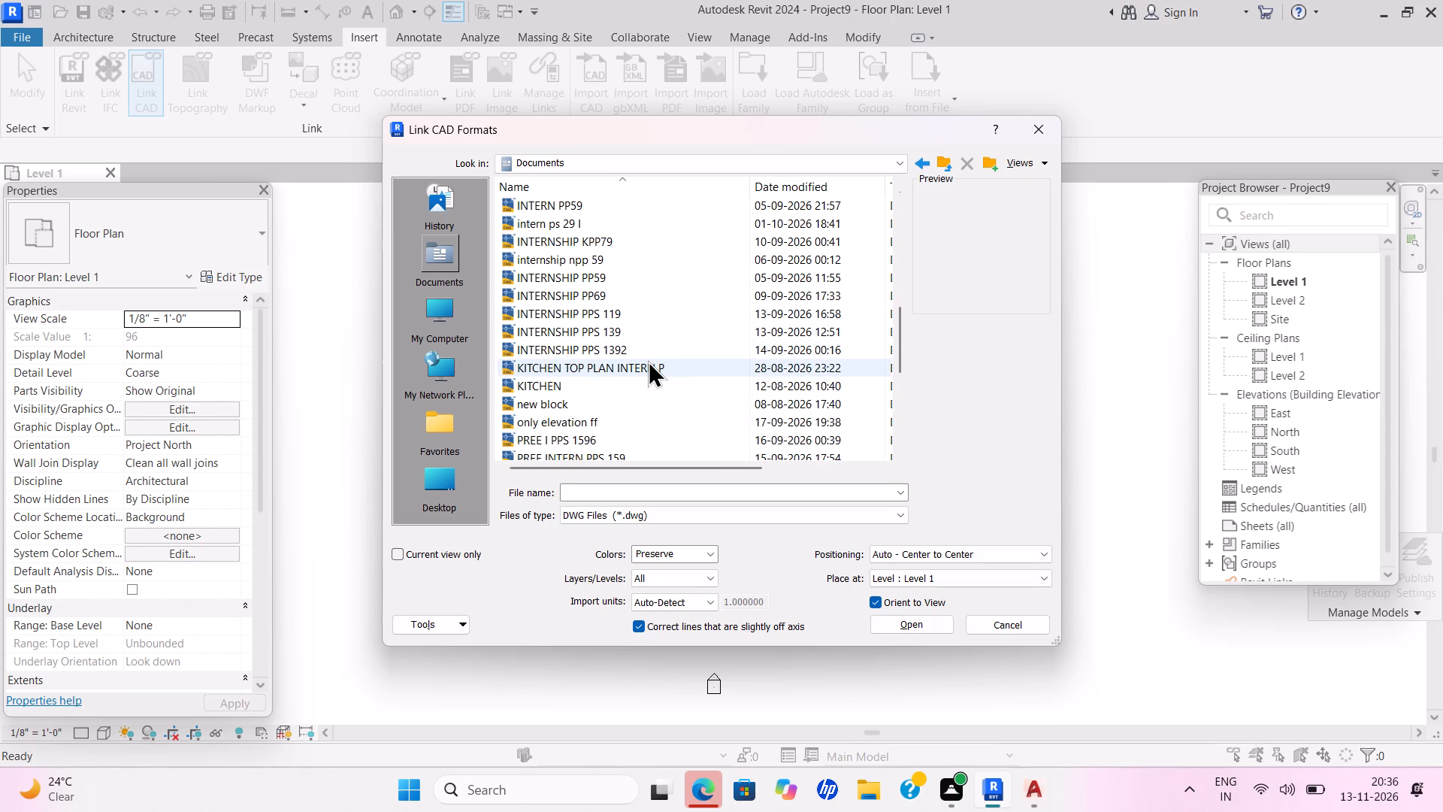
scroll(648, 360, down, 1)
scroll(648, 360, up, 1)
scroll(648, 360, down, 1)
scroll(648, 360, up, 1)
scroll(648, 360, down, 1)
scroll(648, 360, up, 3)
scroll(648, 360, down, 3)
scroll(648, 360, up, 1)
scroll(648, 360, down, 1)
scroll(642, 368, up, 1)
scroll(641, 368, down, 4)
scroll(641, 368, up, 2)
scroll(641, 368, down, 2)
scroll(641, 368, up, 1)
scroll(641, 368, down, 1)
scroll(641, 368, up, 2)
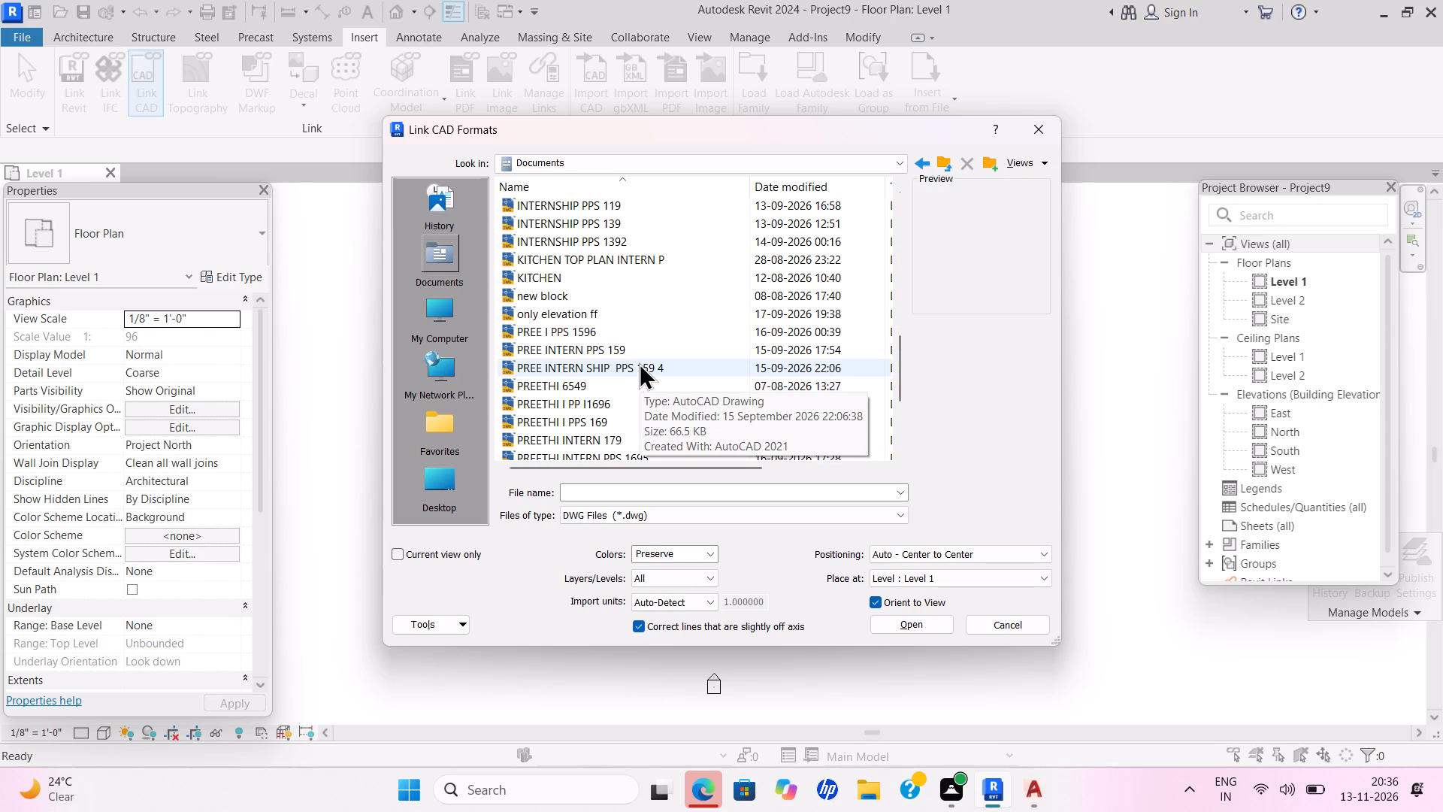
click(637, 455)
click(910, 629)
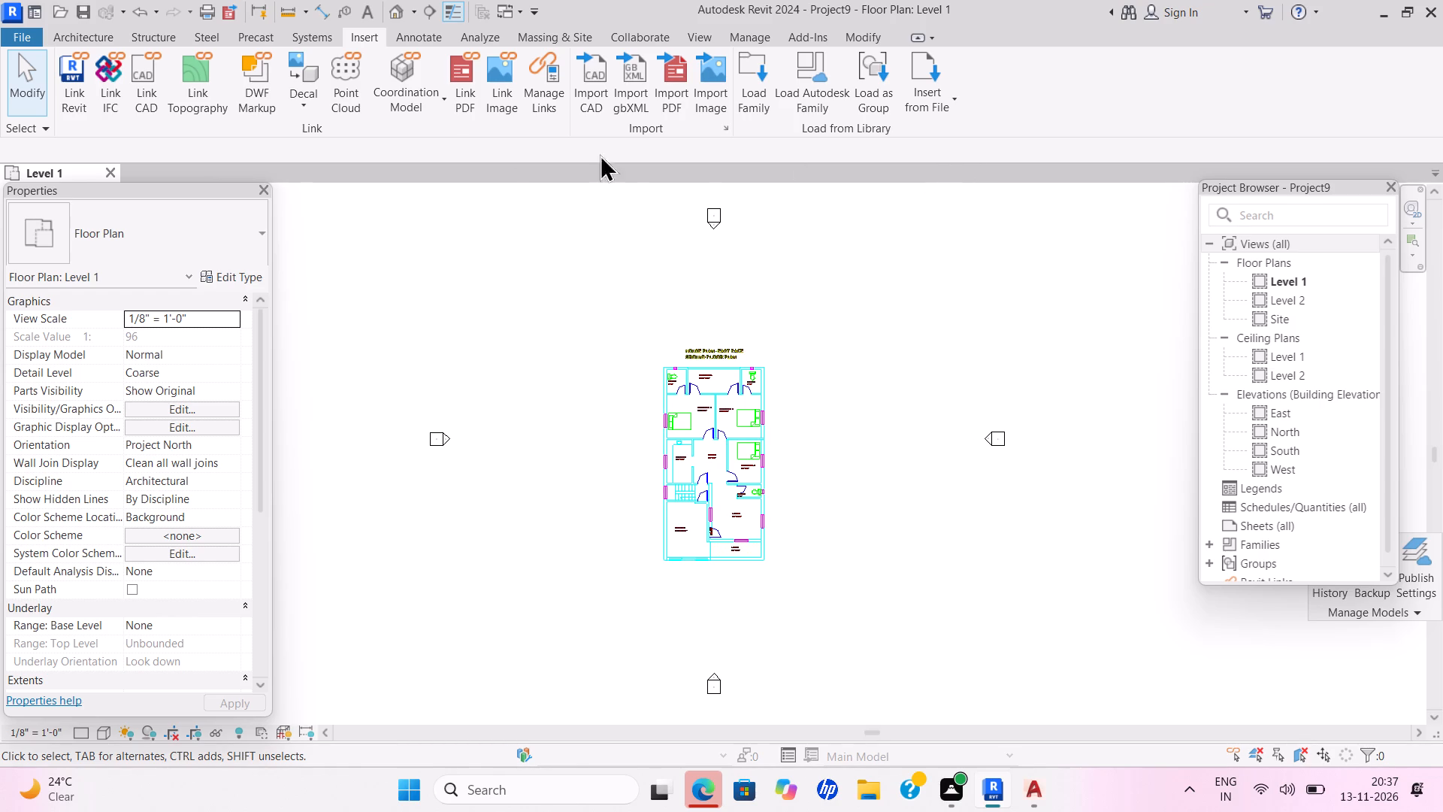
Start placing architectural walls on the Level 1 floor plan.
click(87, 35)
click(79, 106)
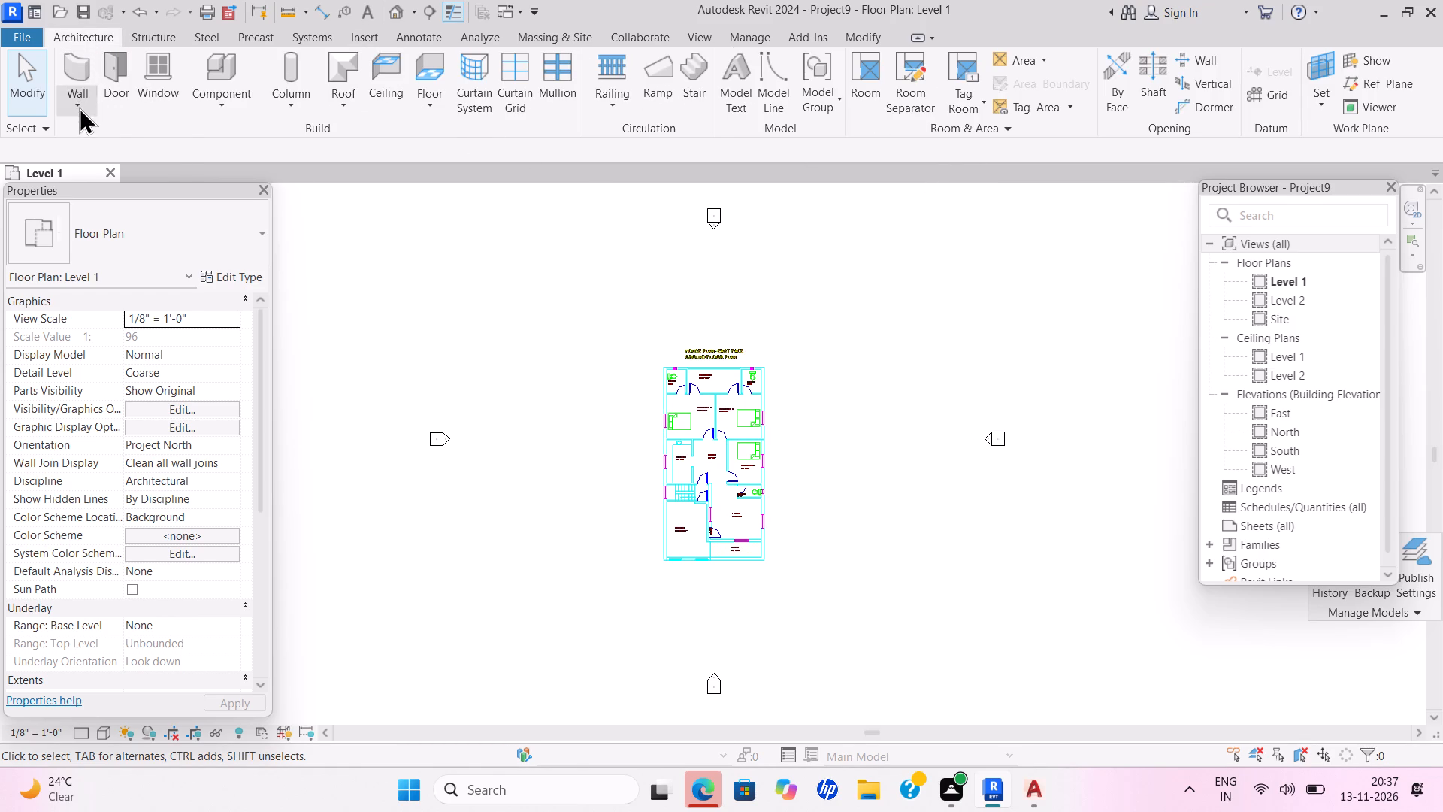
click(106, 135)
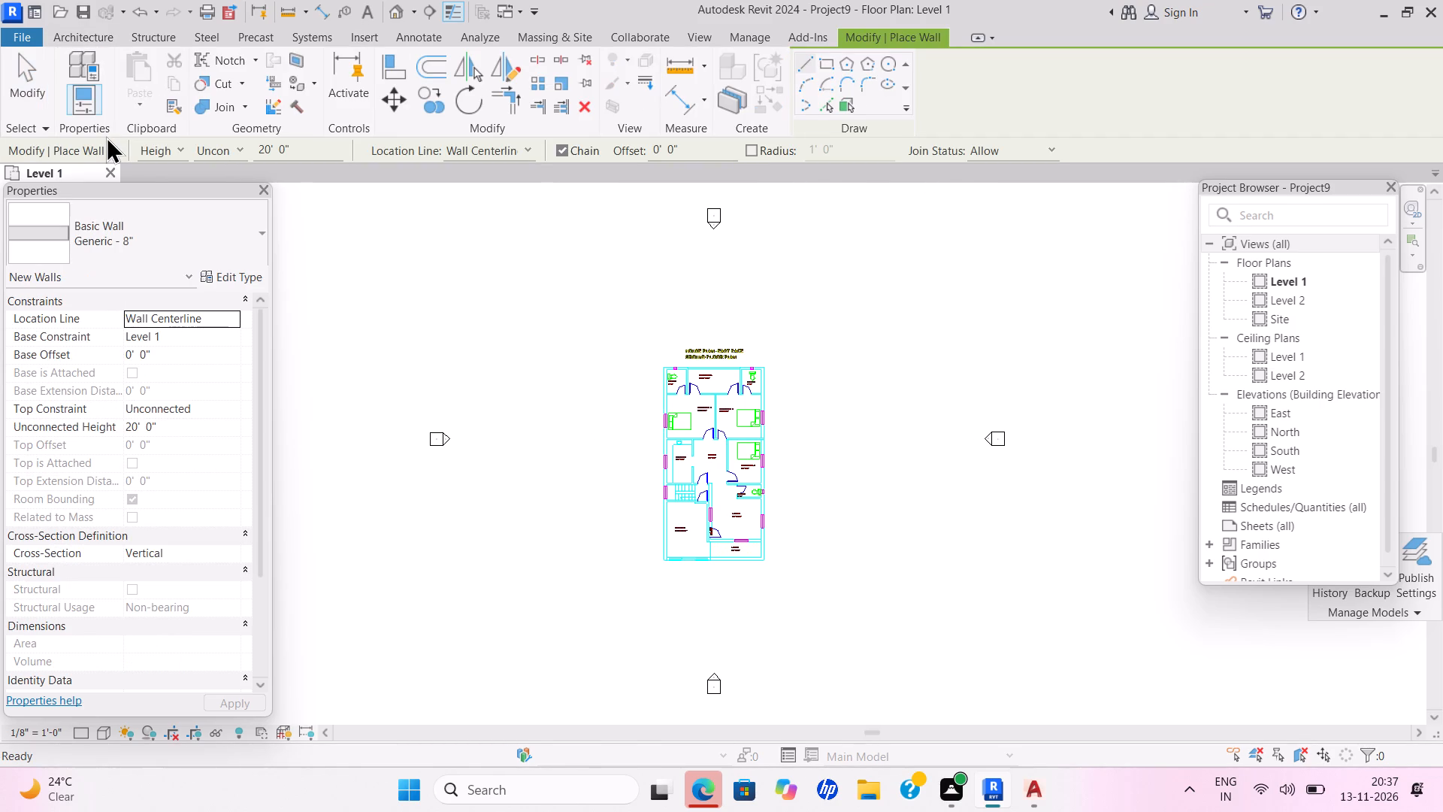
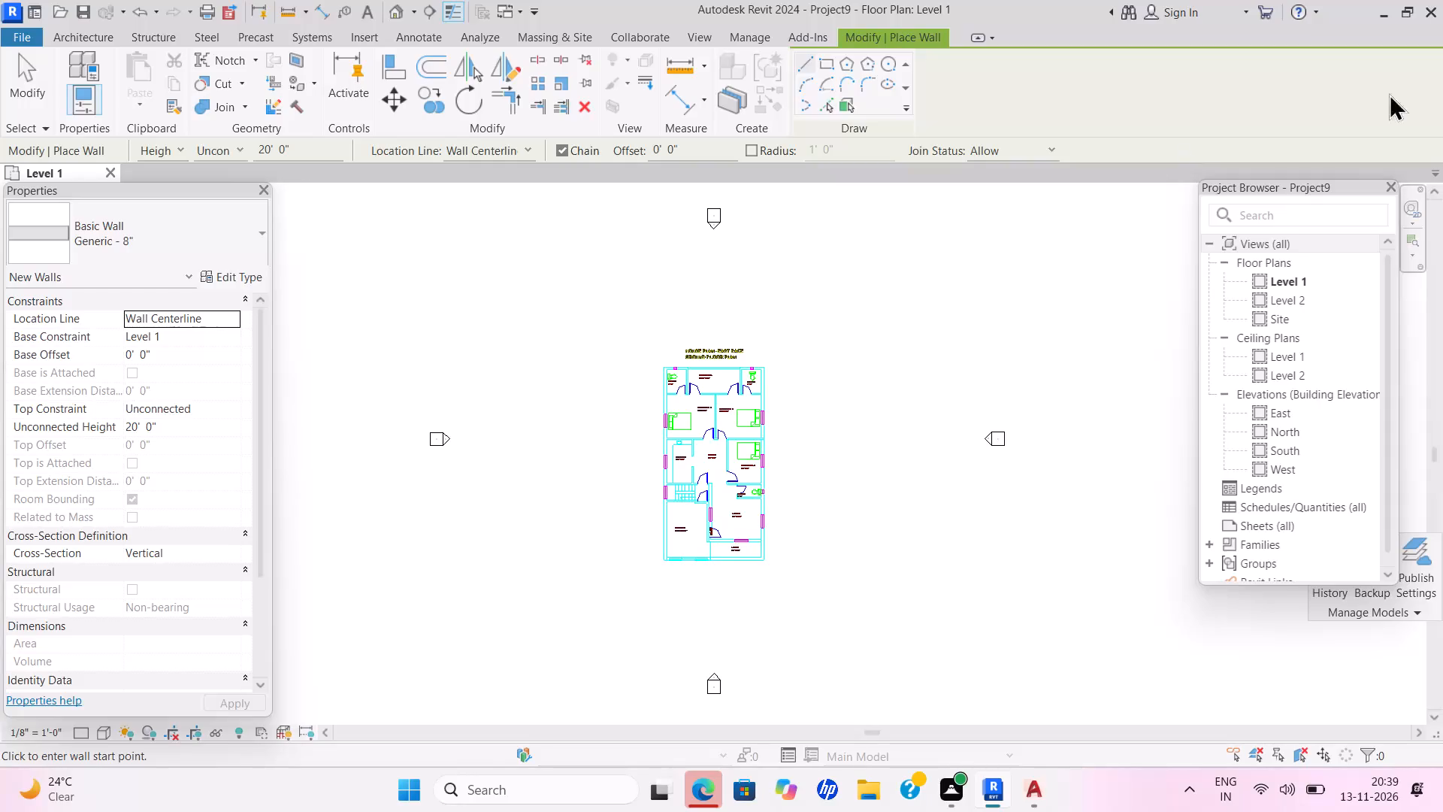
Duplicate the Generic - 8" basic wall type as WALL 9".
click(73, 36)
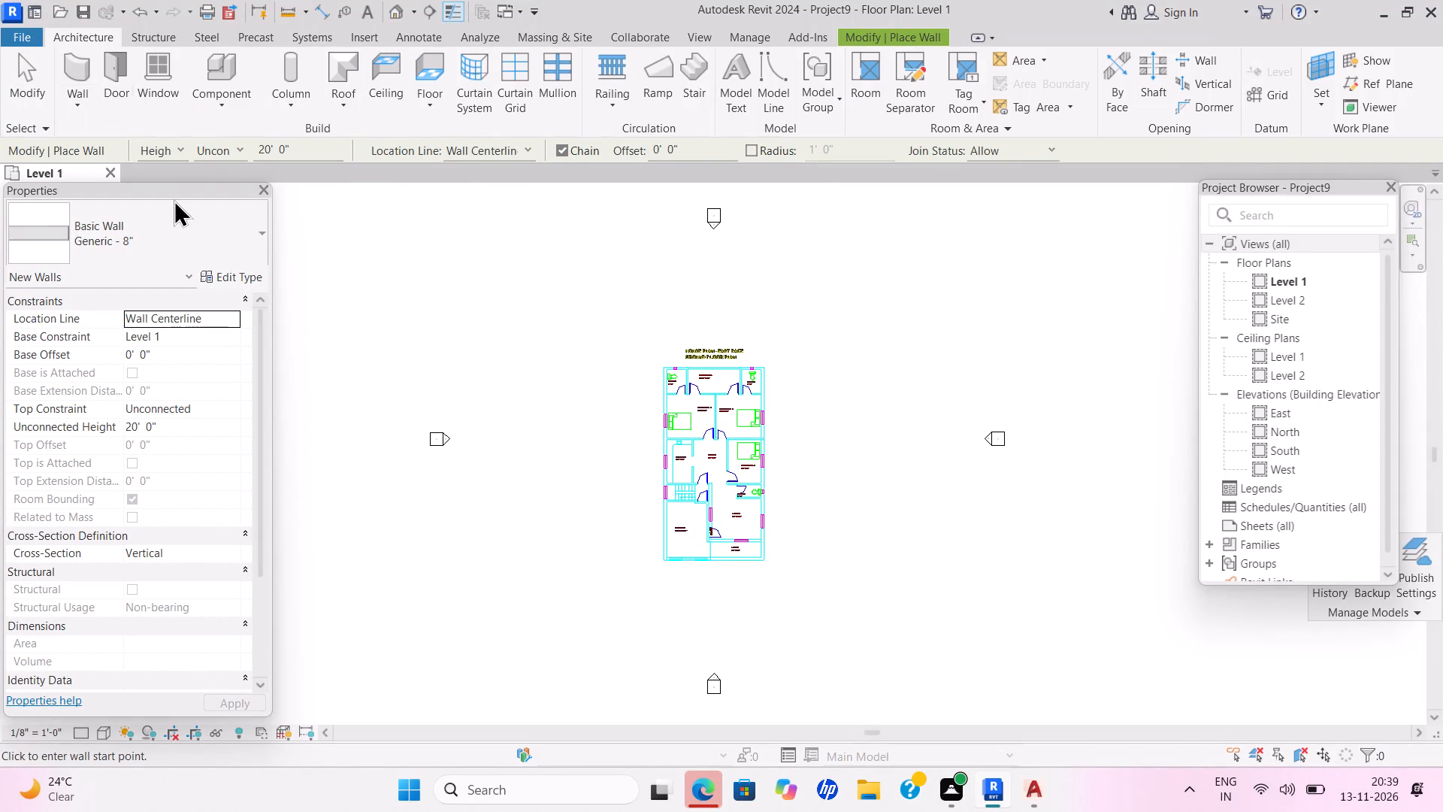
click(231, 281)
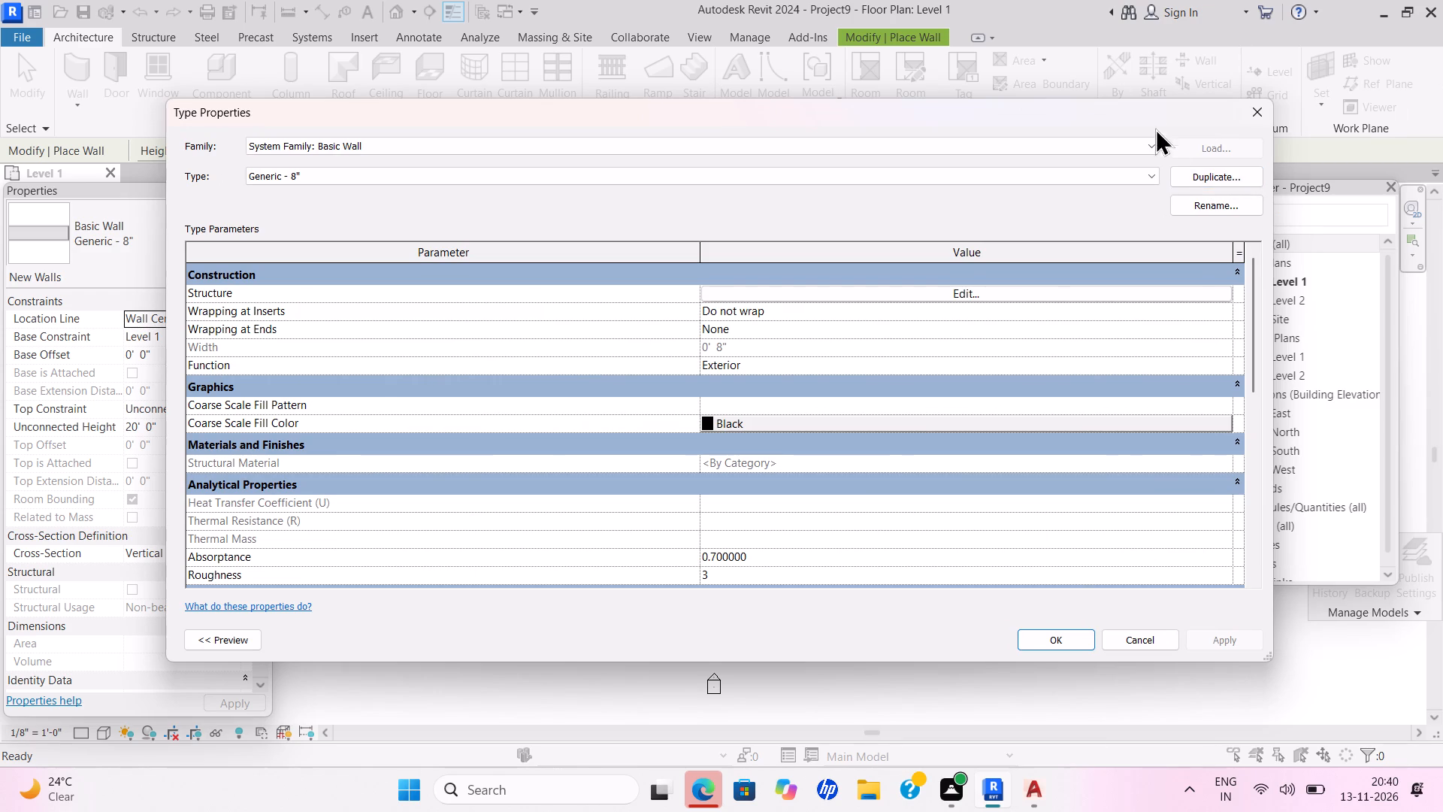
click(1208, 178)
key(BackSpace)
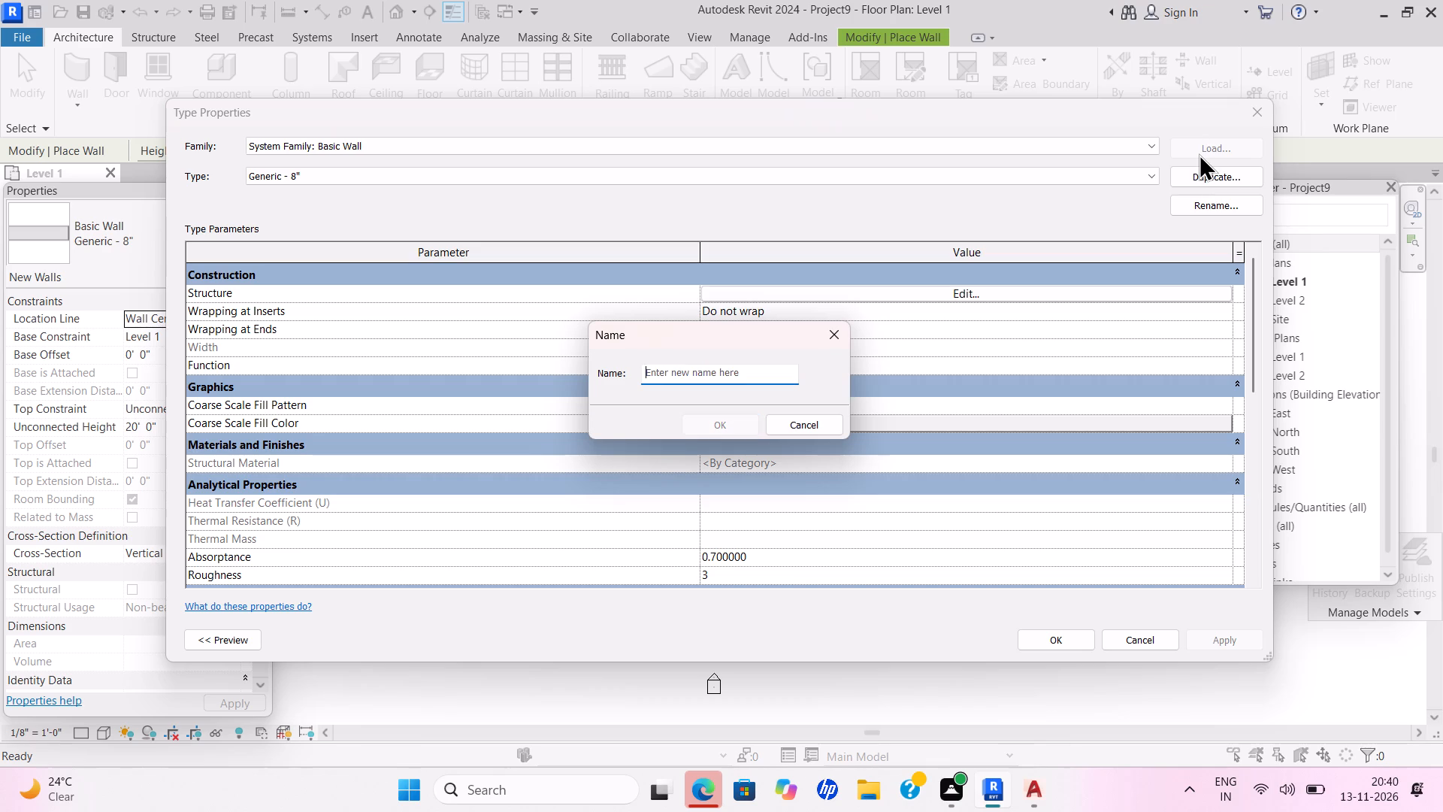
text(WALL)
key(space)
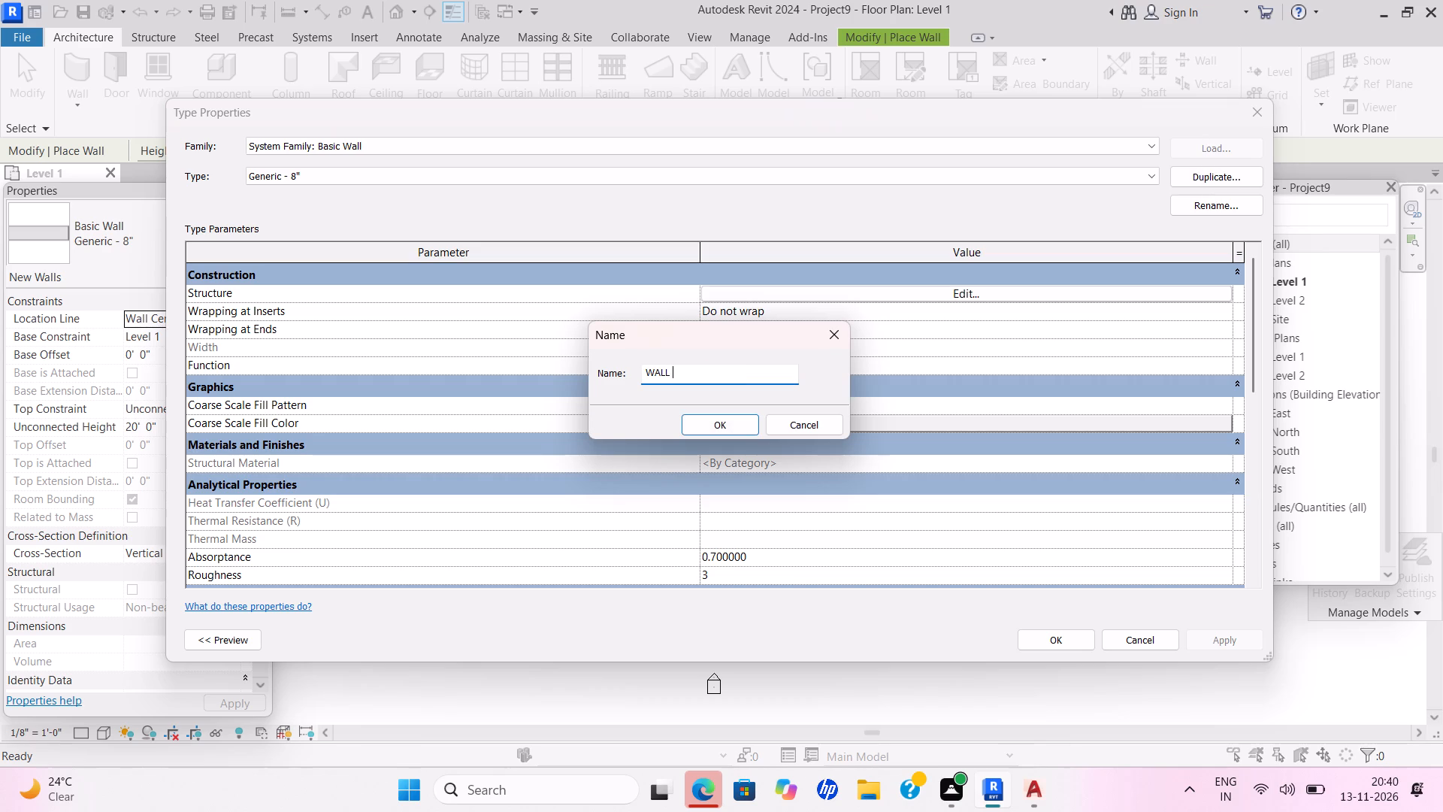
text(9")
key(Return)
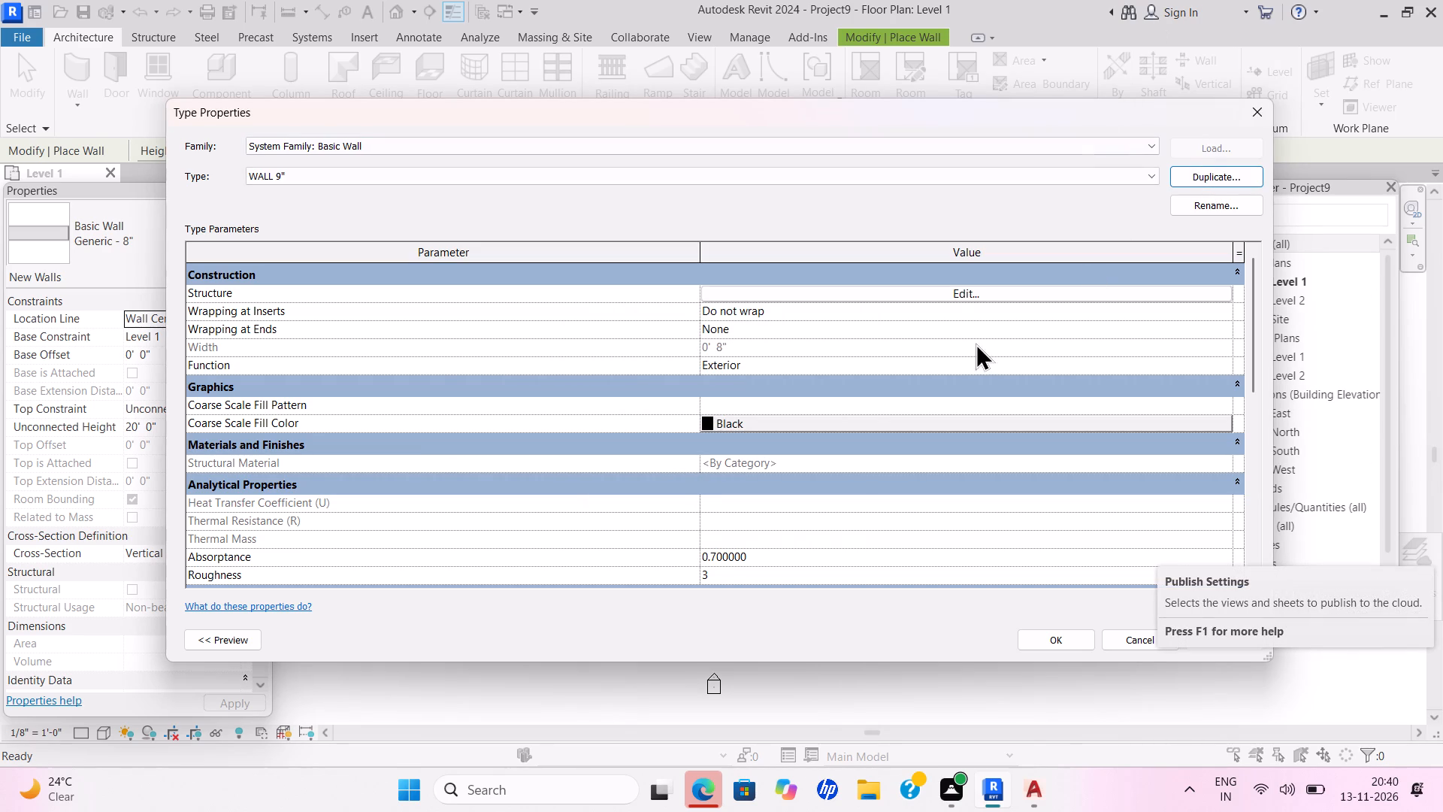
Set the structure layer thickness of WALL 9" to 9" and apply the type changes.
click(966, 290)
drag(779, 298, 761, 305)
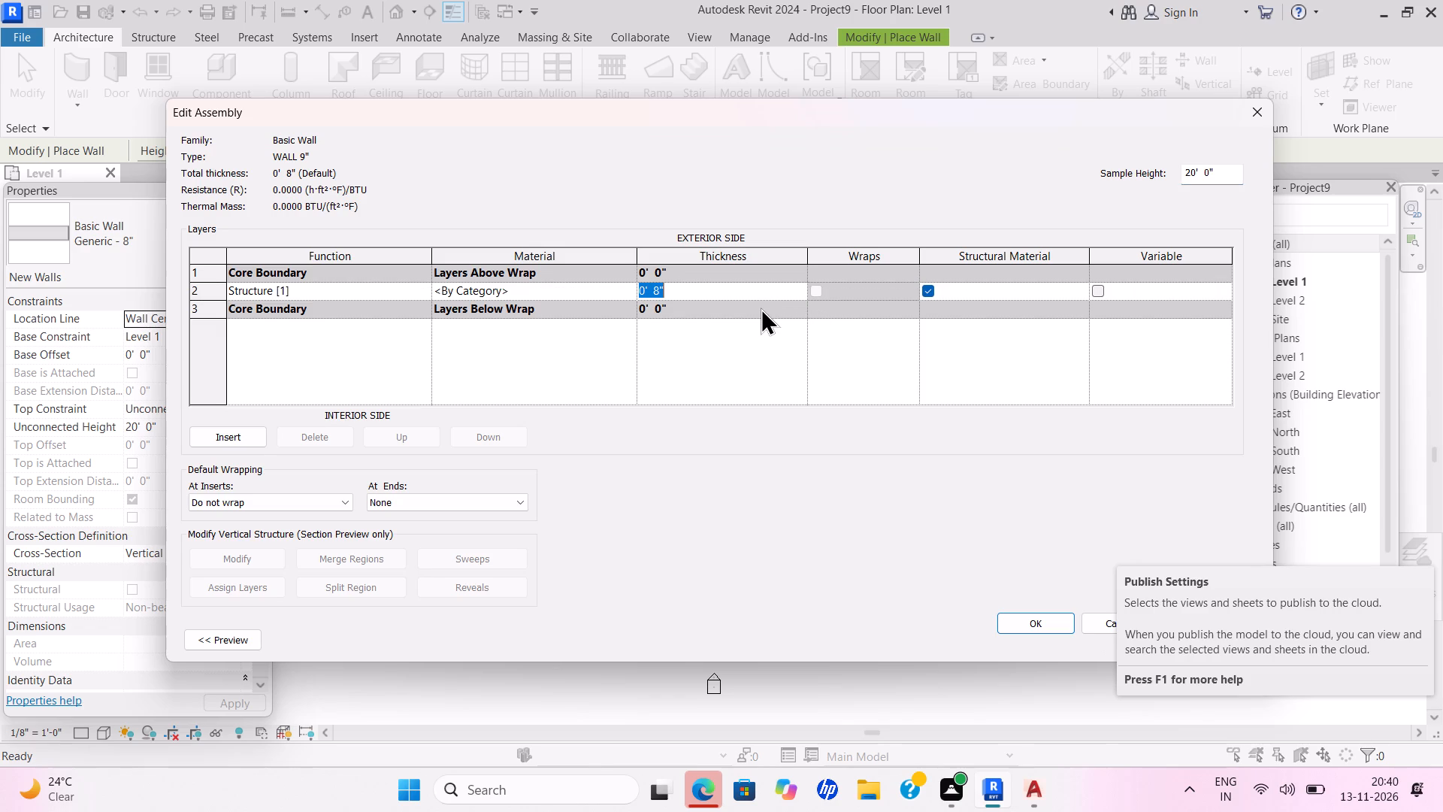
key(BackSpace)
text(9')
key(Return)
click(709, 295)
key(BackSpace)
key(9)
key(shift+quotedbl)
key(Return)
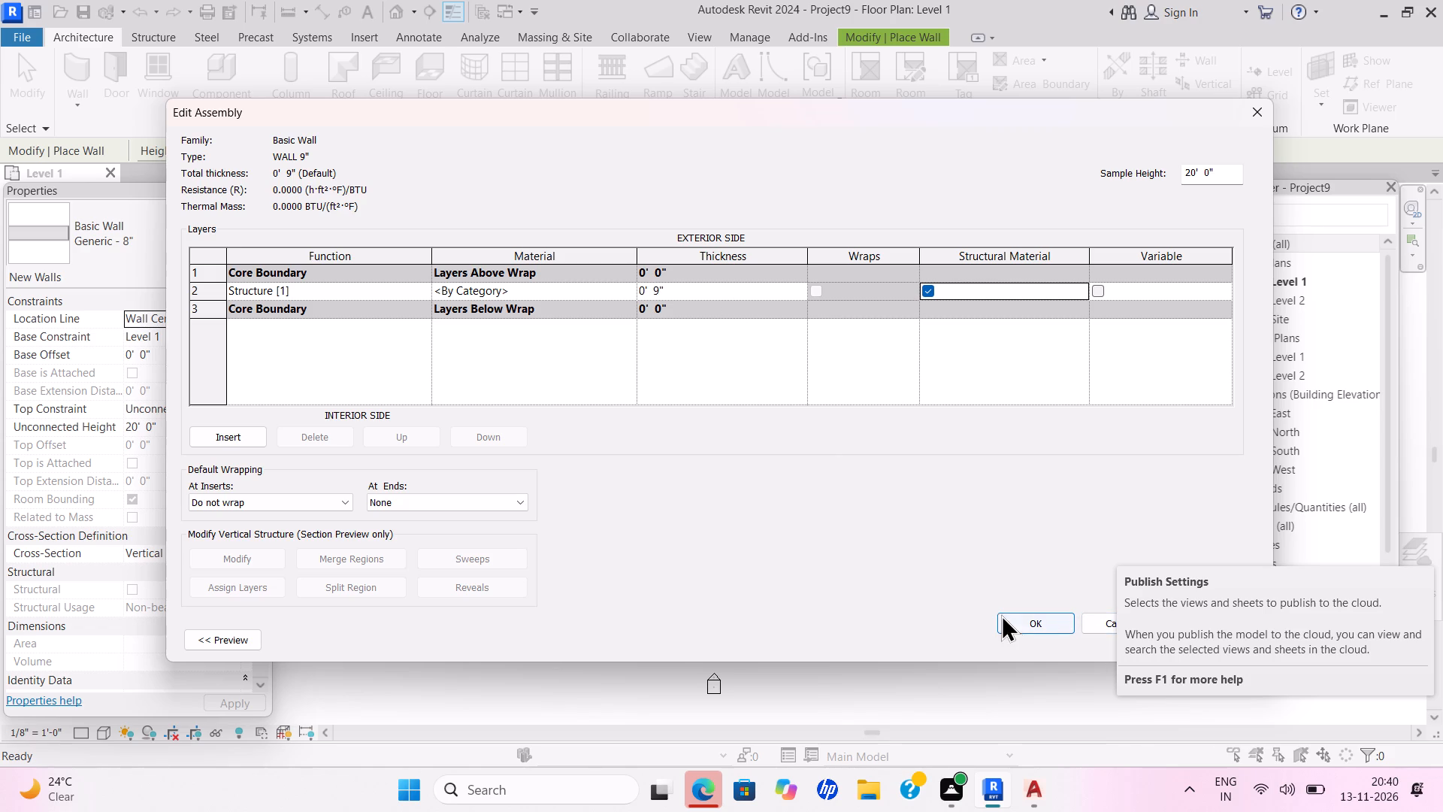
click(1039, 620)
click(1039, 626)
click(1042, 634)
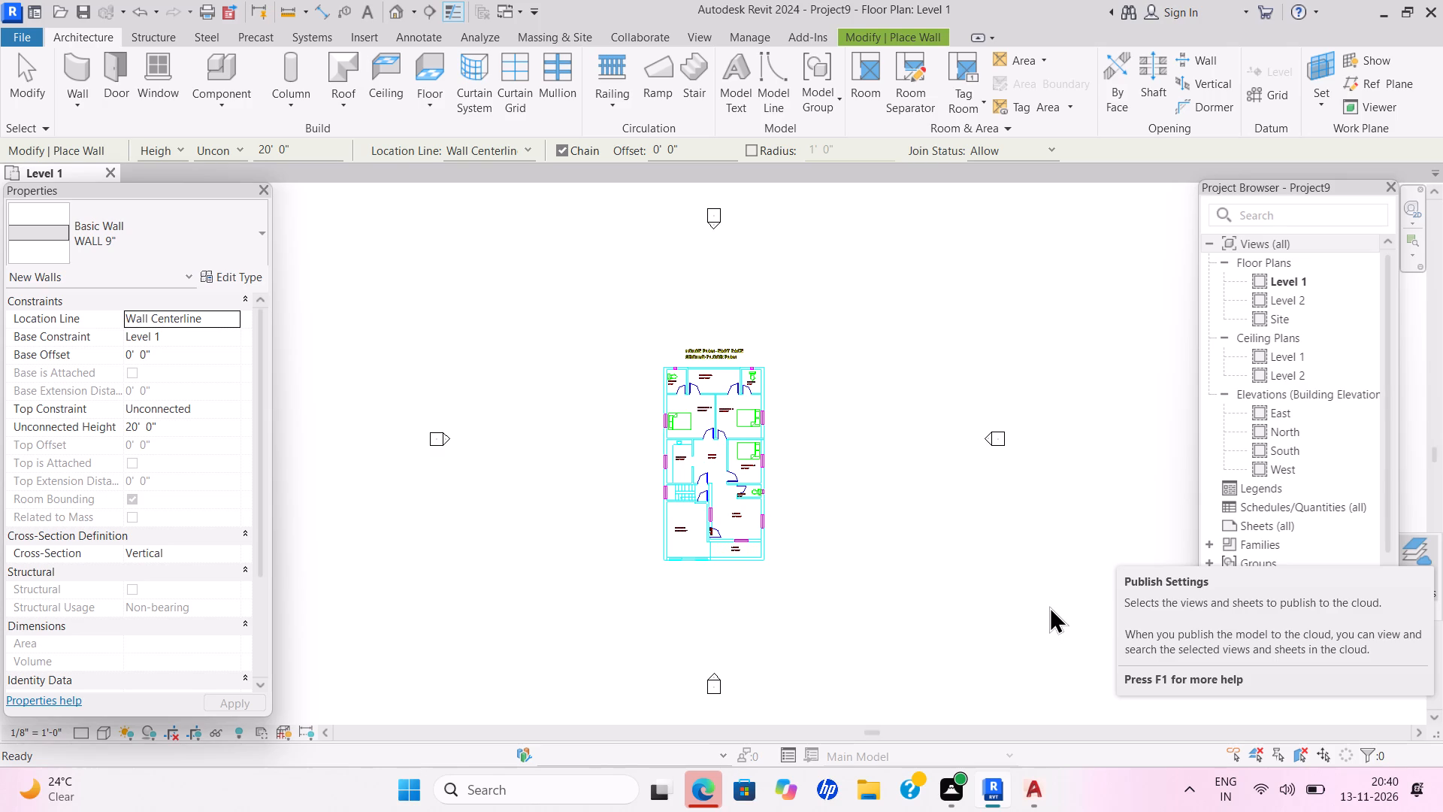
Set the new walls' location line to Finish Face: Interior and their unconnected height to 10'.
scroll(902, 374, up, 1)
scroll(900, 373, down, 1)
scroll(899, 373, up, 1)
scroll(864, 371, down, 1)
middle_drag(827, 356, 792, 335)
scroll(824, 353, up, 4)
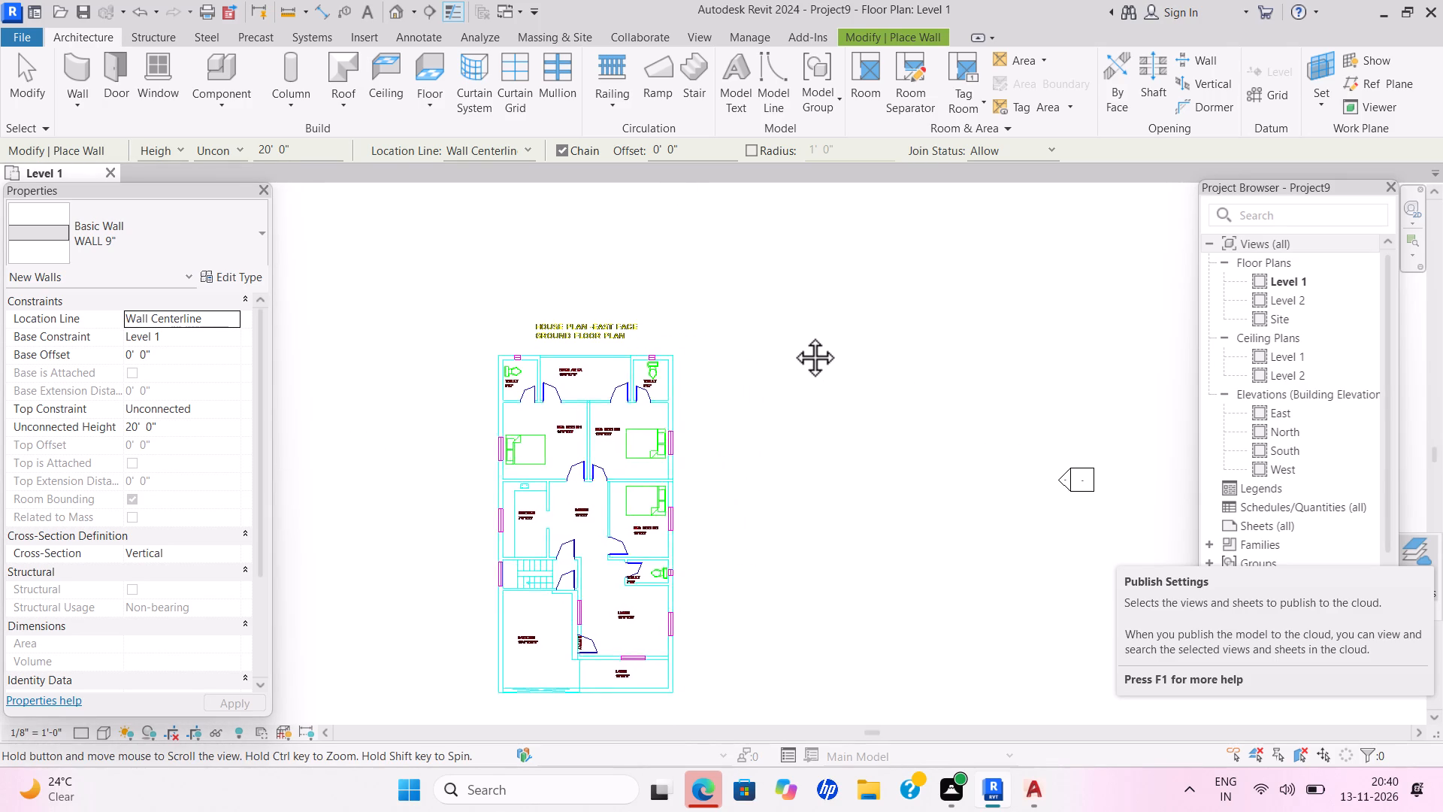
middle_drag(792, 335, 792, 334)
scroll(792, 335, up, 1)
scroll(792, 335, down, 1)
scroll(792, 335, up, 3)
scroll(792, 335, down, 1)
scroll(792, 335, up, 1)
scroll(792, 335, down, 1)
scroll(792, 334, up, 1)
scroll(792, 334, down, 1)
middle_drag(582, 340, 760, 268)
scroll(715, 281, down, 2)
scroll(758, 268, up, 2)
scroll(758, 268, down, 1)
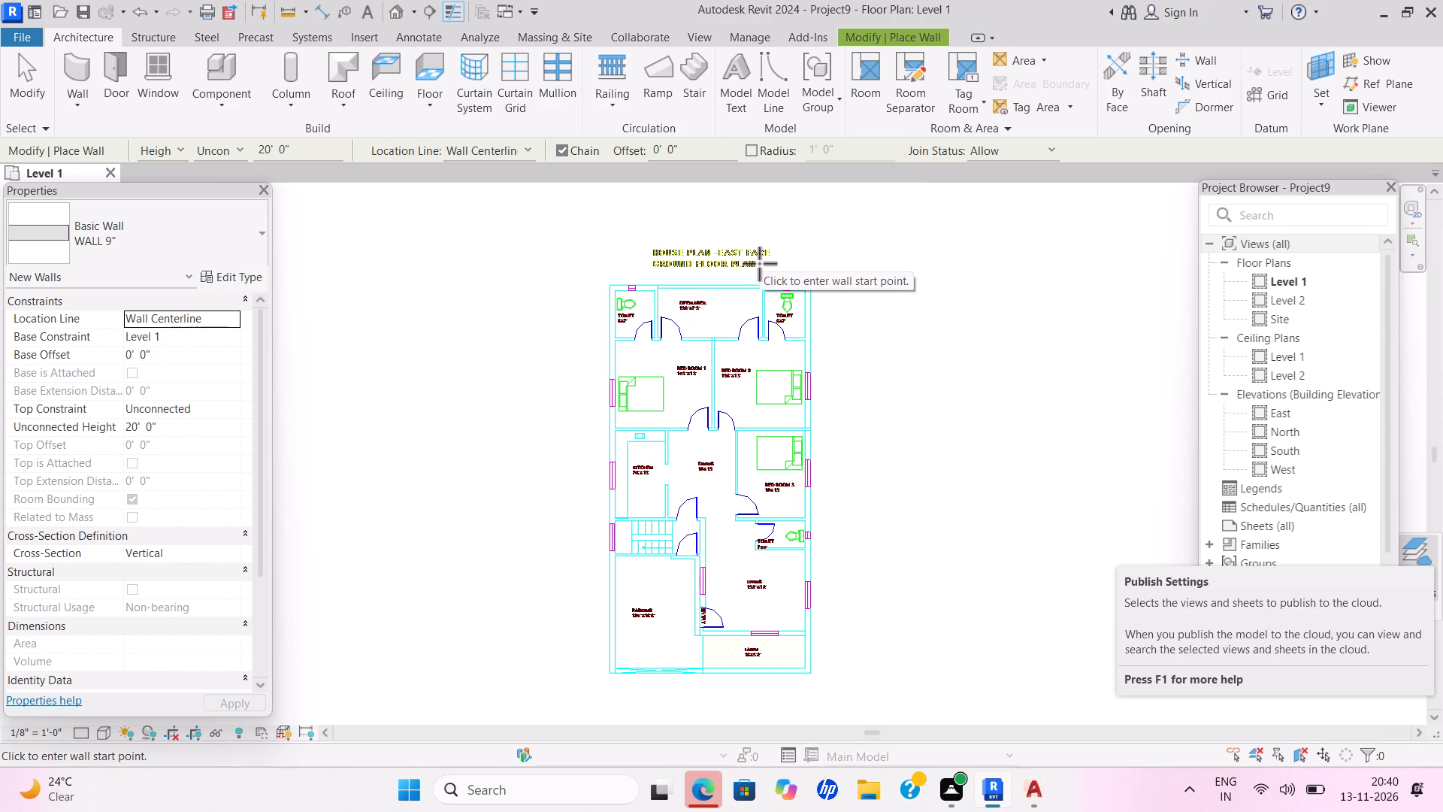
middle_drag(726, 274, 718, 273)
scroll(724, 274, up, 3)
scroll(718, 274, down, 1)
scroll(718, 273, up, 2)
scroll(718, 273, down, 2)
scroll(718, 273, up, 1)
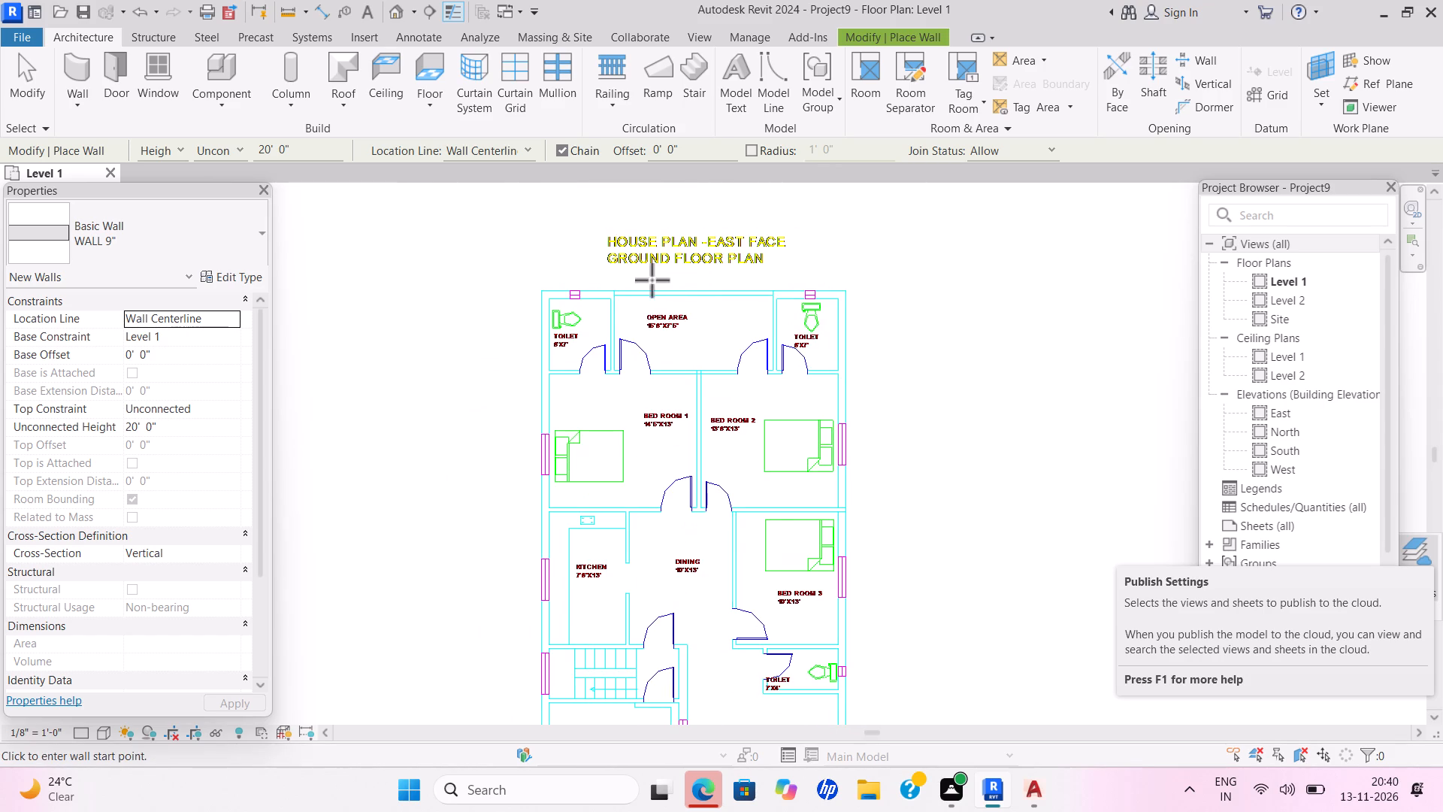
click(247, 312)
click(228, 322)
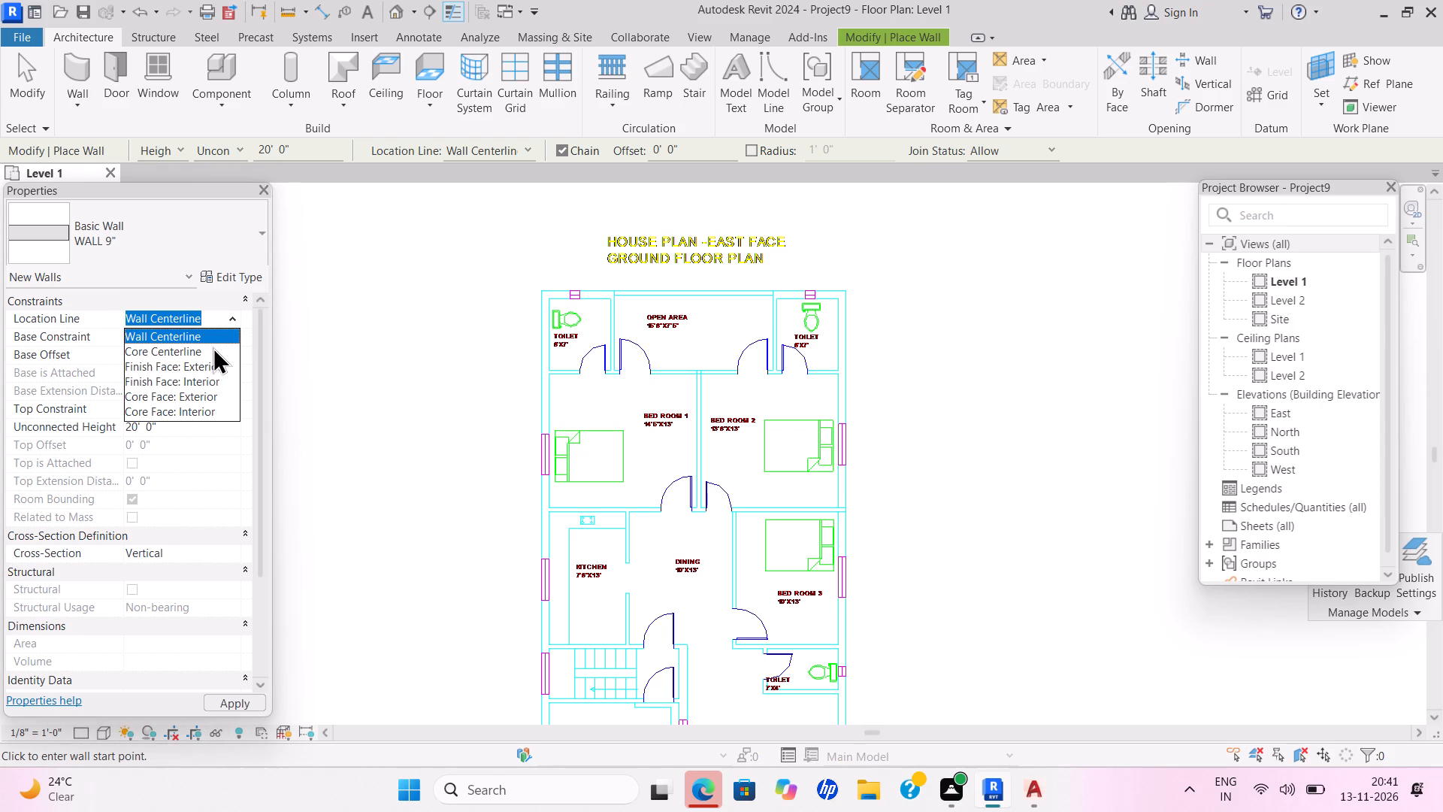
click(204, 378)
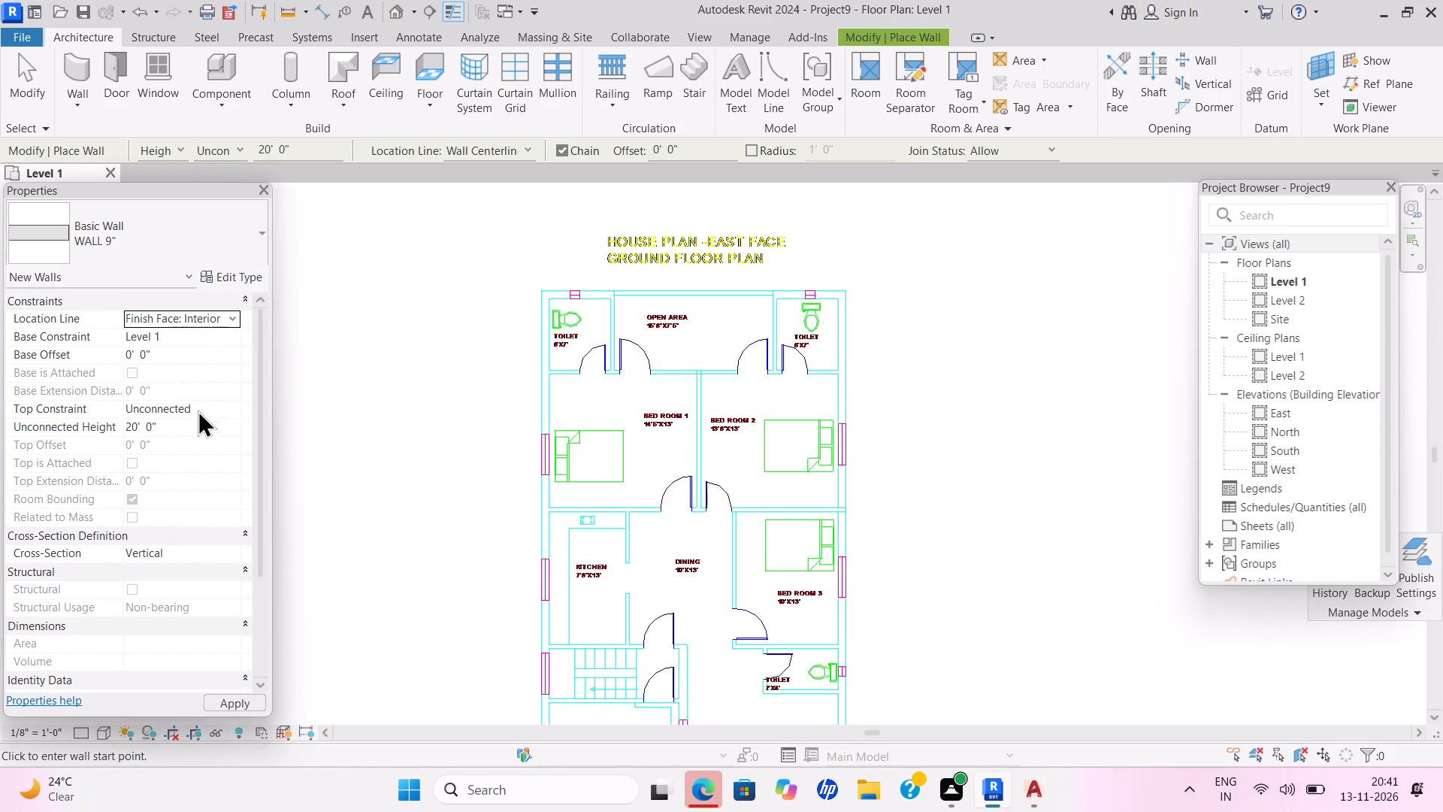
drag(198, 410, 195, 426)
click(191, 429)
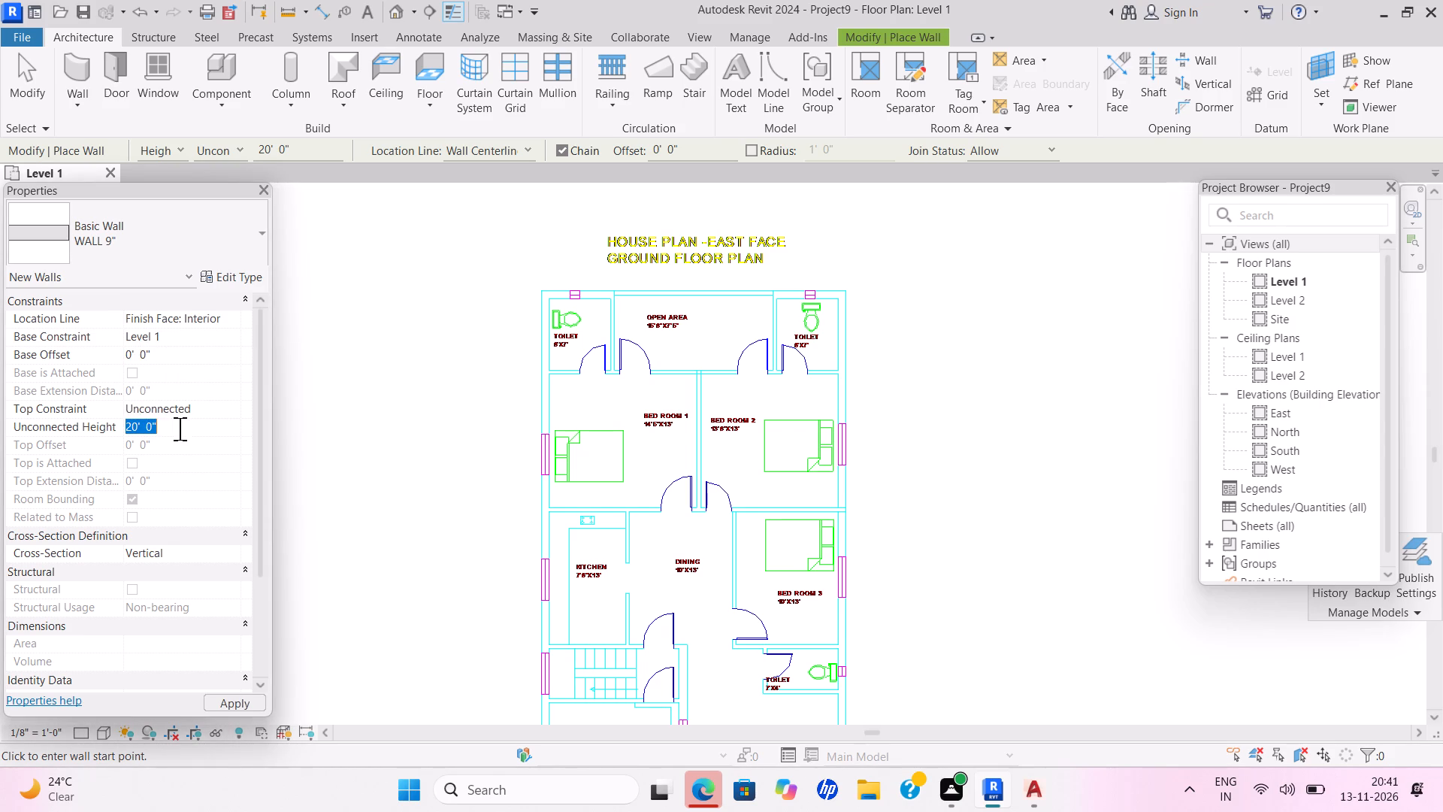
key(BackSpace)
text(10')
key(Return)
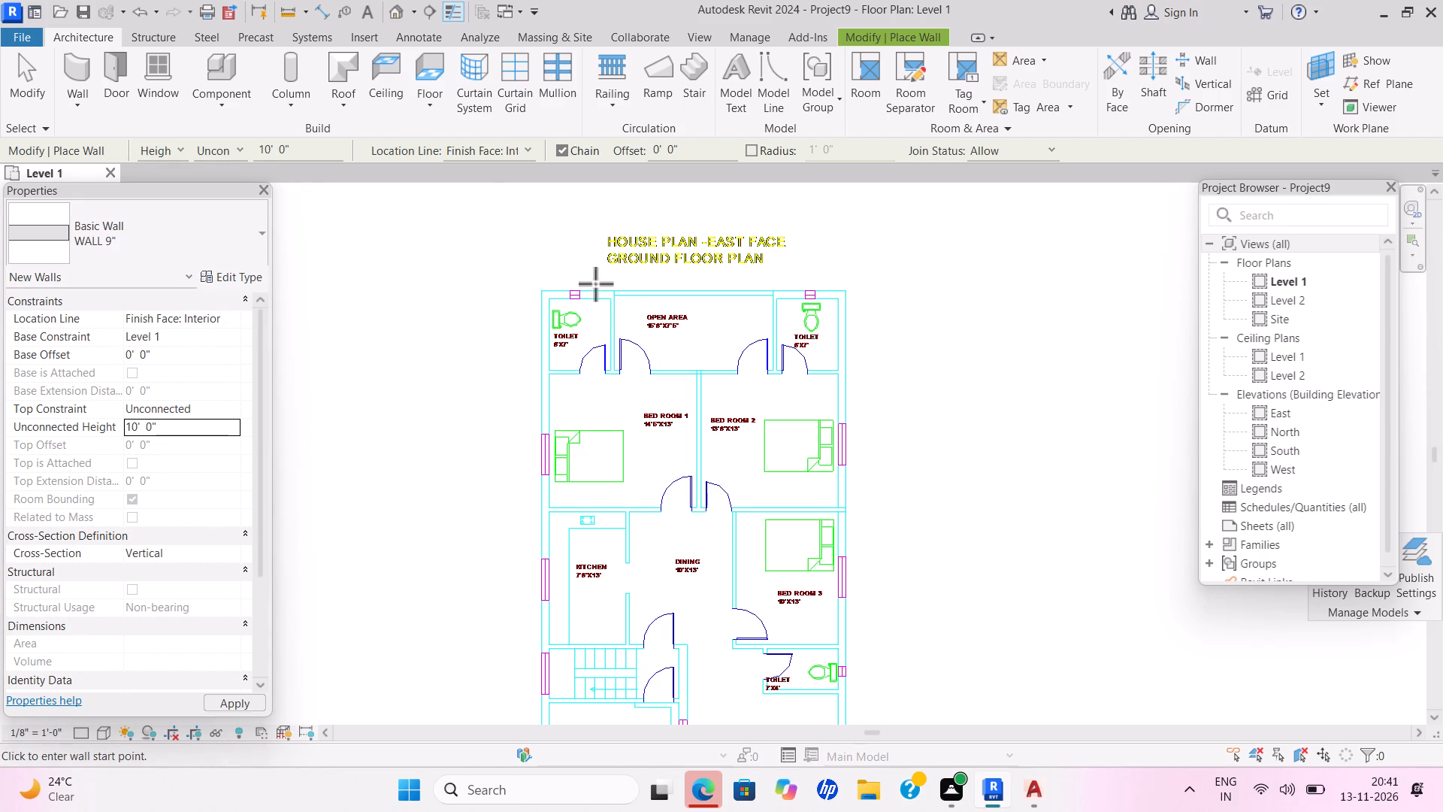
Draw the outer walls above the toilet beside Bed Room 1 and about 57' 6 1/2" down the plan's kitchen and parking side.
click(620, 288)
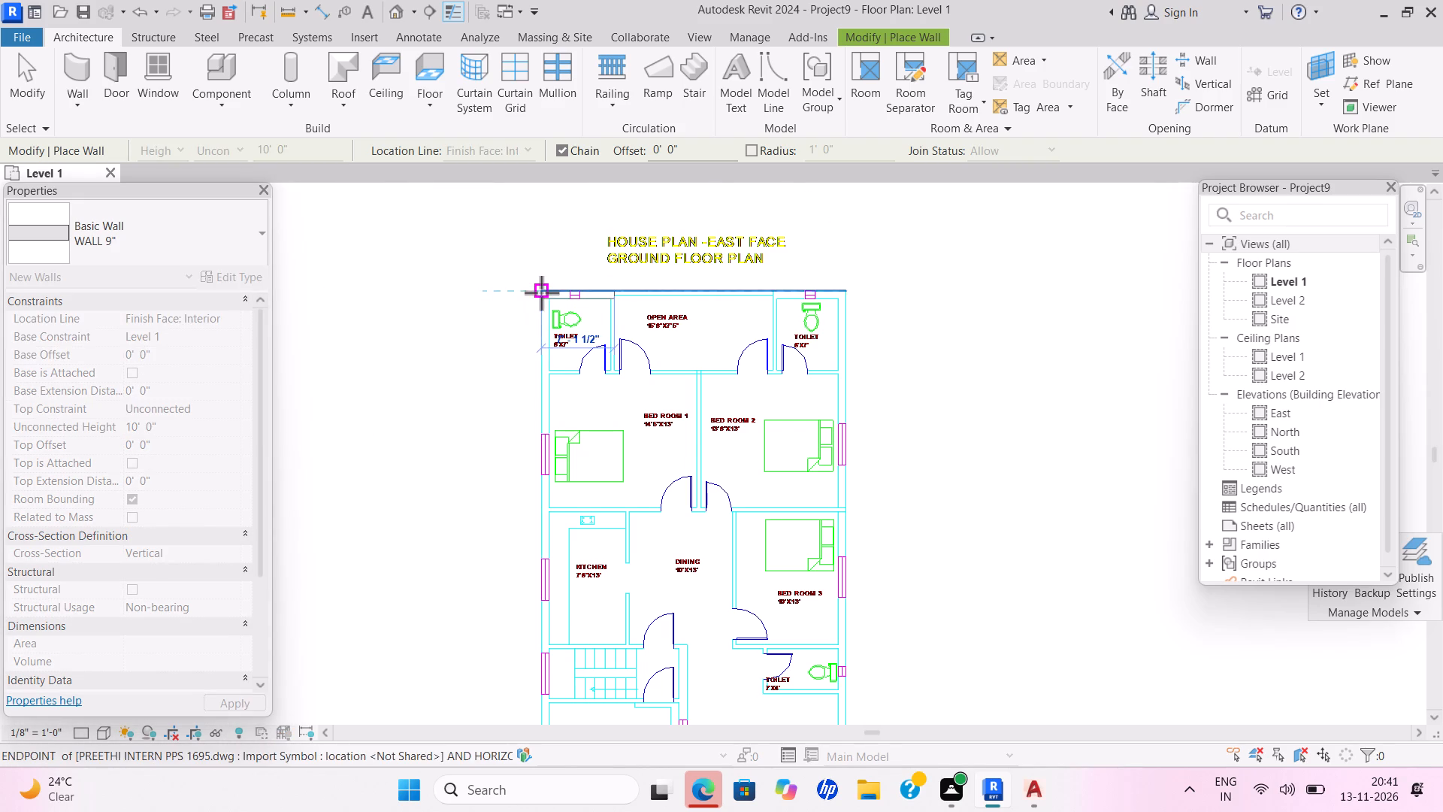
click(541, 292)
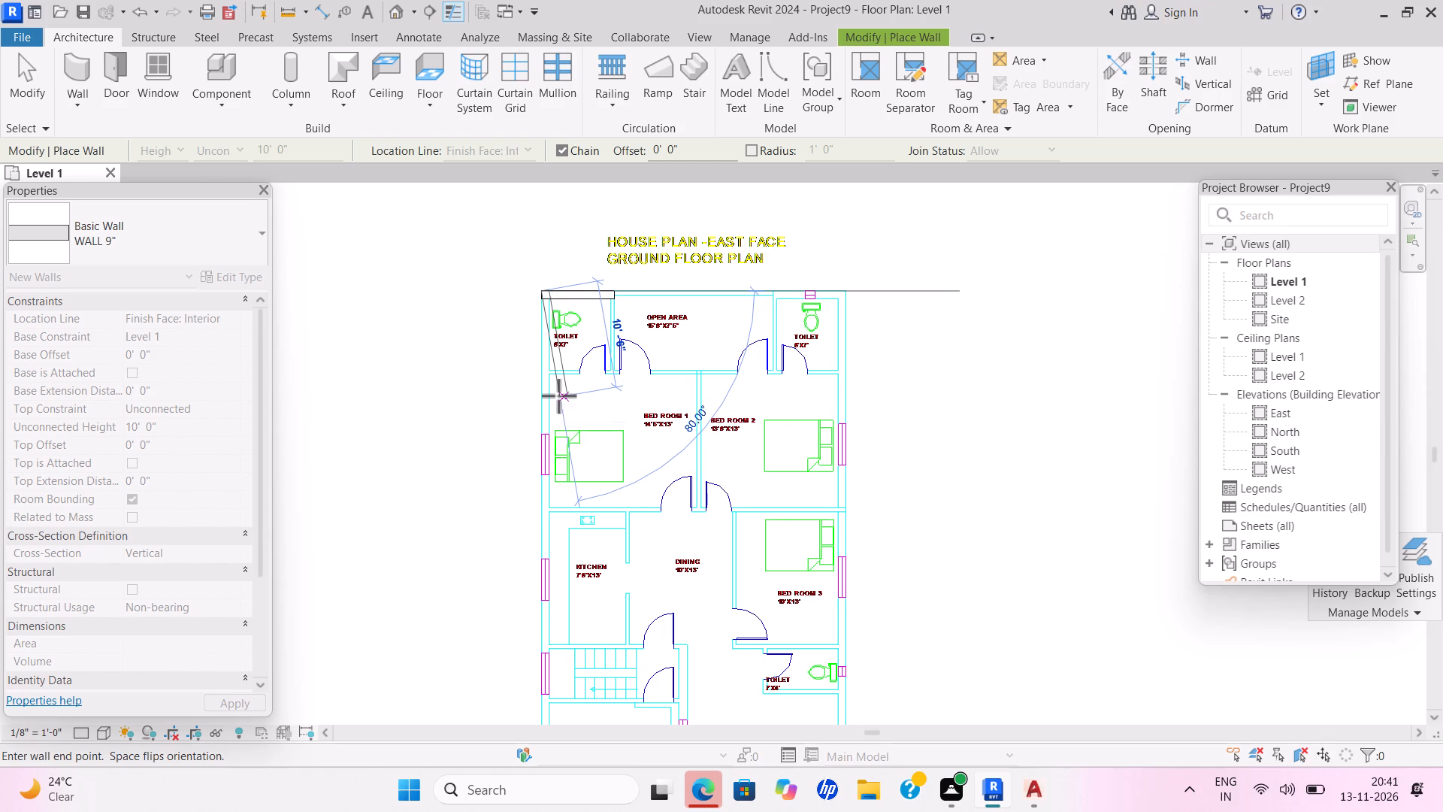
scroll(549, 615, down, 2)
scroll(549, 616, up, 1)
scroll(549, 616, down, 3)
middle_drag(551, 620, 569, 458)
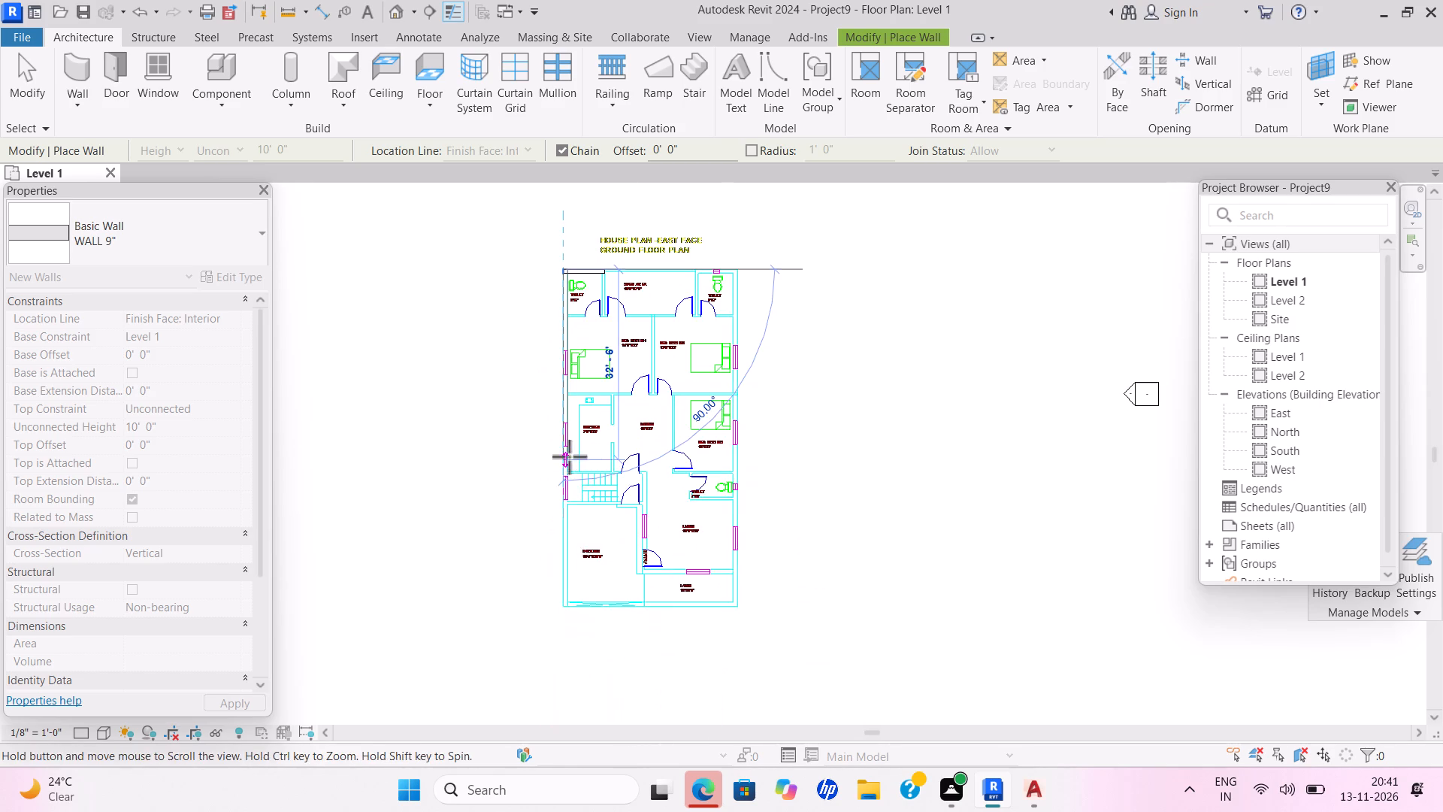
scroll(569, 456, down, 2)
click(565, 568)
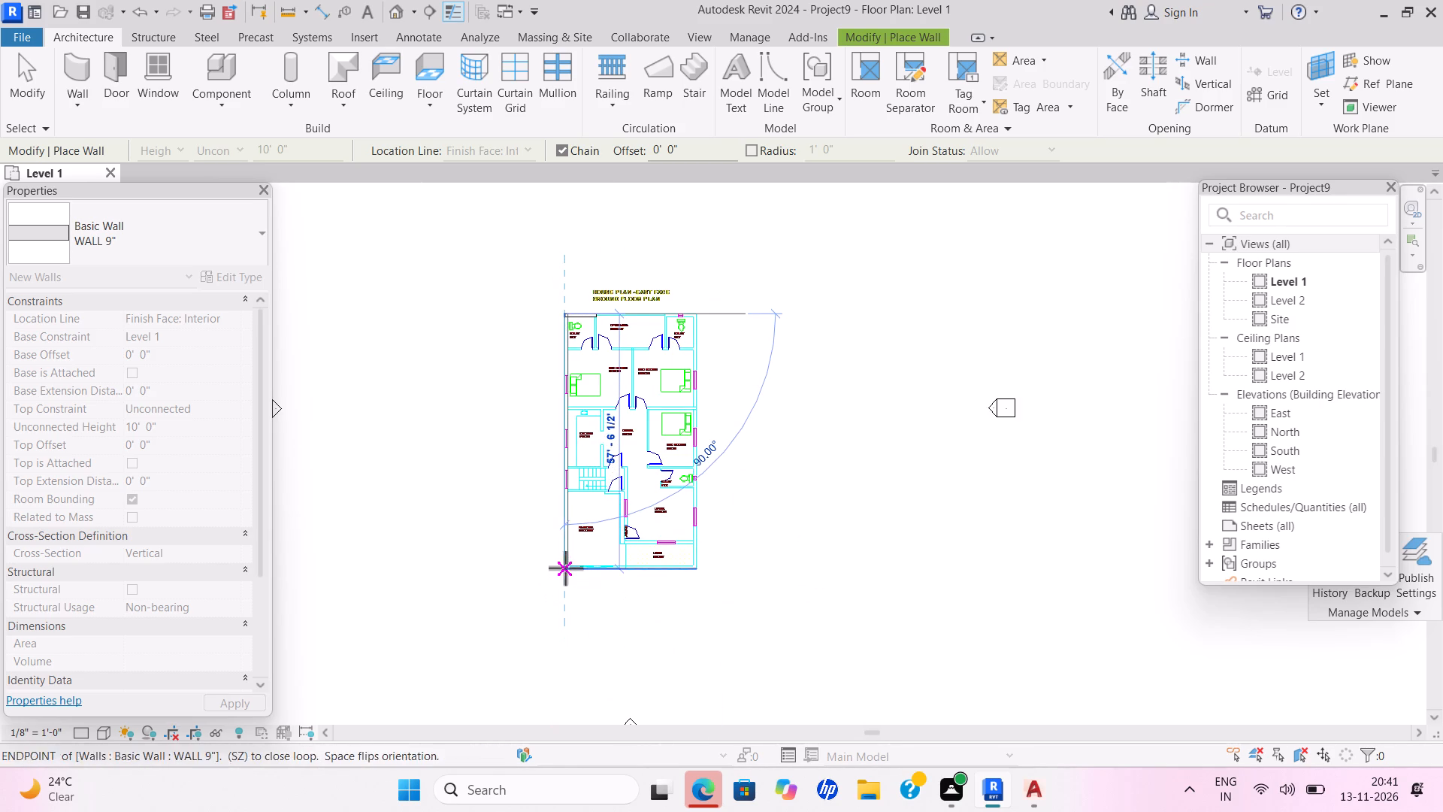
key(Escape)
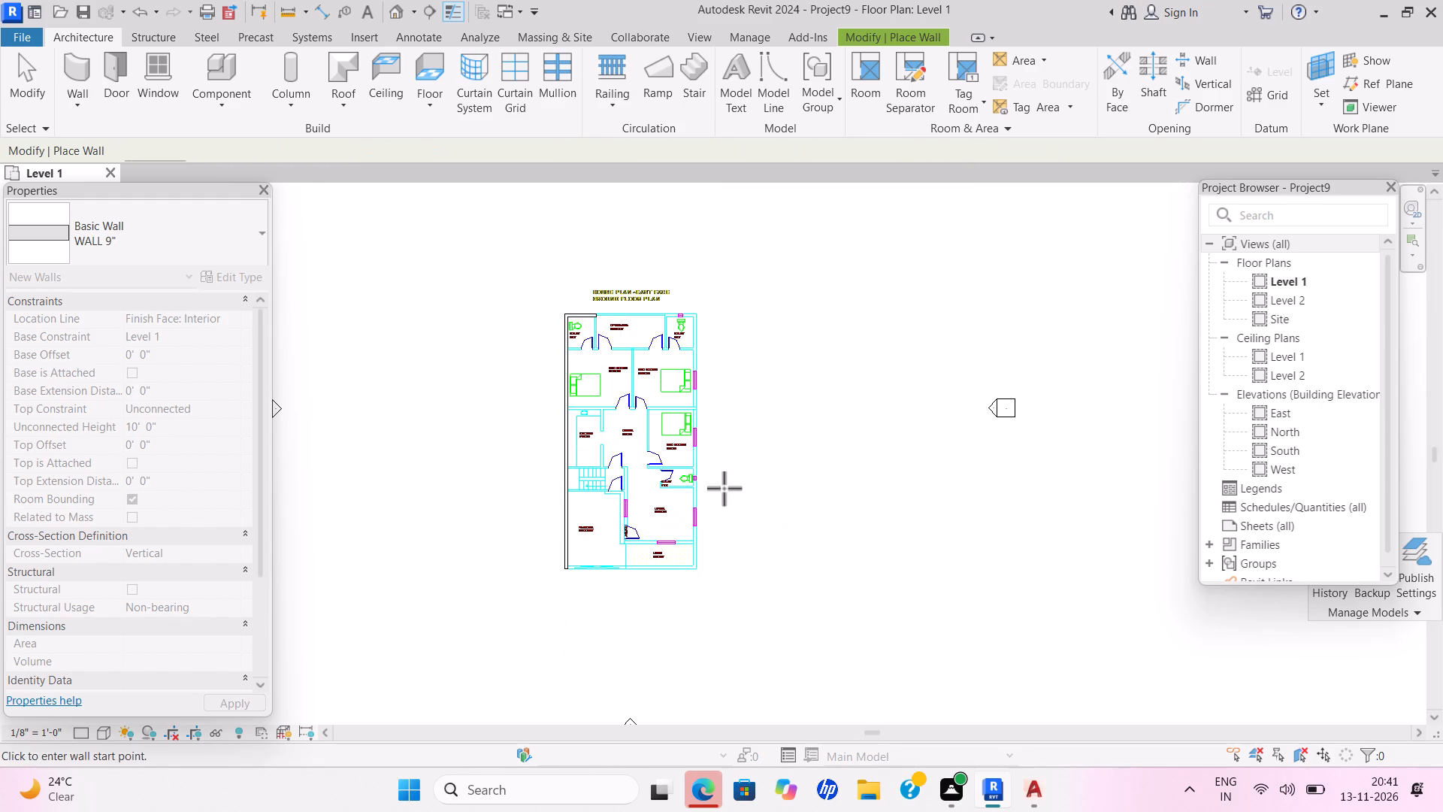
Draw outer walls along the lawn's front edge (about 15' 11"), up the bedroom side (about 57' 6 1/2") and across the toilet beside Bed Room 2.
scroll(807, 443, down, 1)
scroll(807, 443, up, 1)
middle_click(807, 443)
scroll(807, 443, up, 1)
scroll(807, 443, down, 1)
scroll(807, 443, up, 1)
scroll(807, 443, down, 1)
scroll(807, 443, up, 2)
scroll(807, 443, down, 1)
scroll(807, 443, up, 2)
scroll(791, 429, down, 1)
scroll(791, 429, up, 1)
scroll(791, 429, down, 1)
middle_click(791, 429)
scroll(791, 429, up, 1)
scroll(791, 429, down, 1)
scroll(791, 429, up, 1)
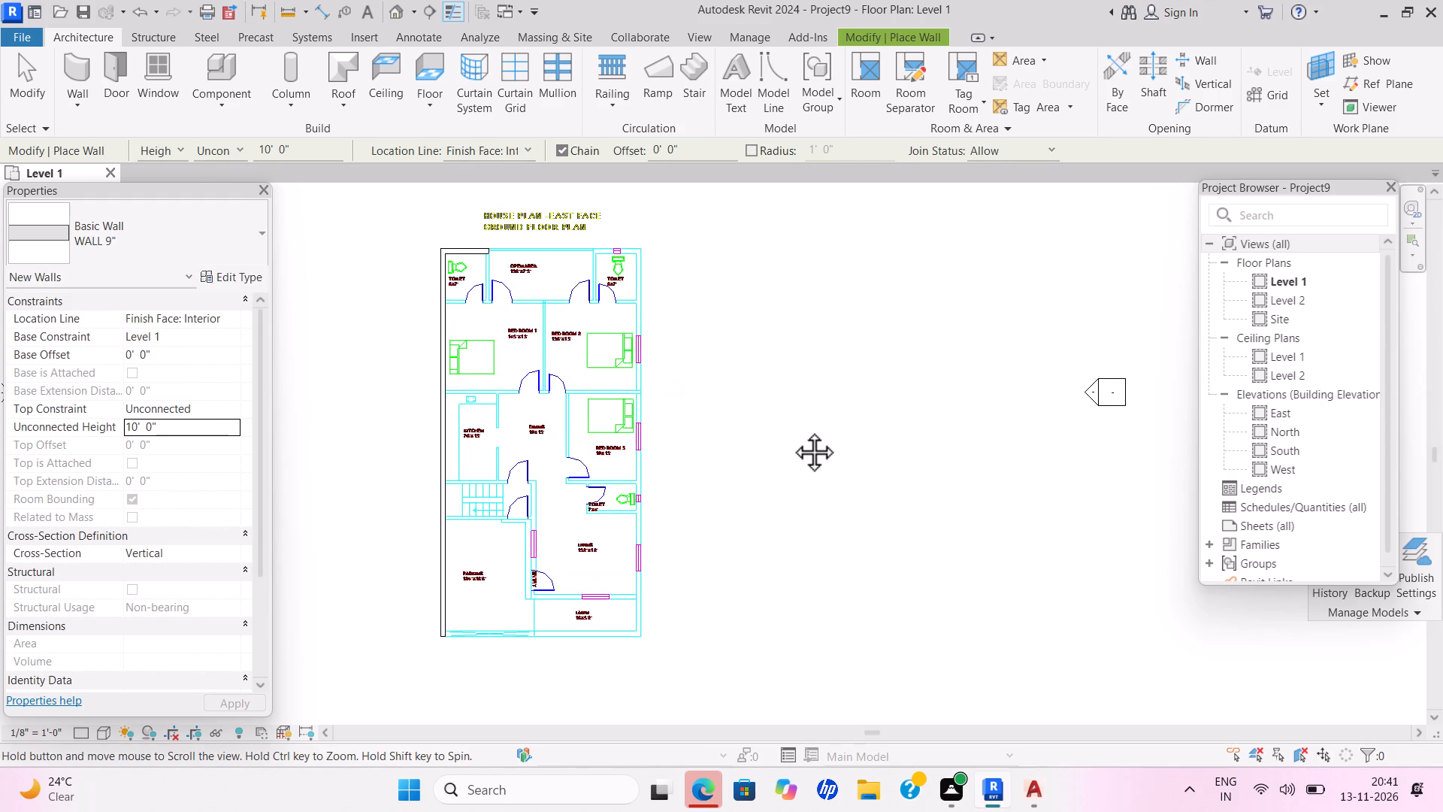
scroll(791, 429, up, 1)
scroll(791, 429, down, 1)
scroll(791, 429, up, 2)
scroll(791, 429, down, 1)
scroll(791, 429, up, 1)
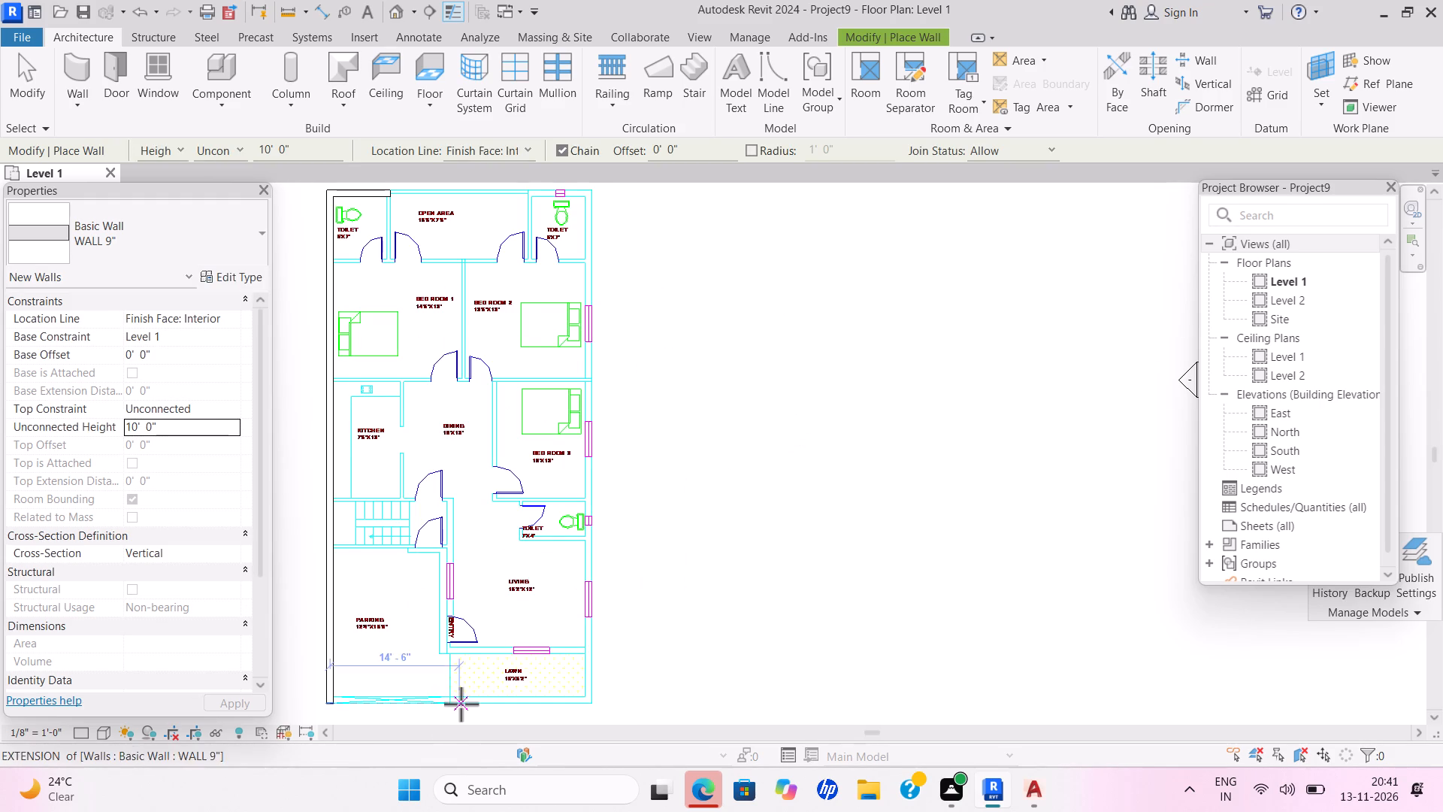
drag(452, 703, 464, 704)
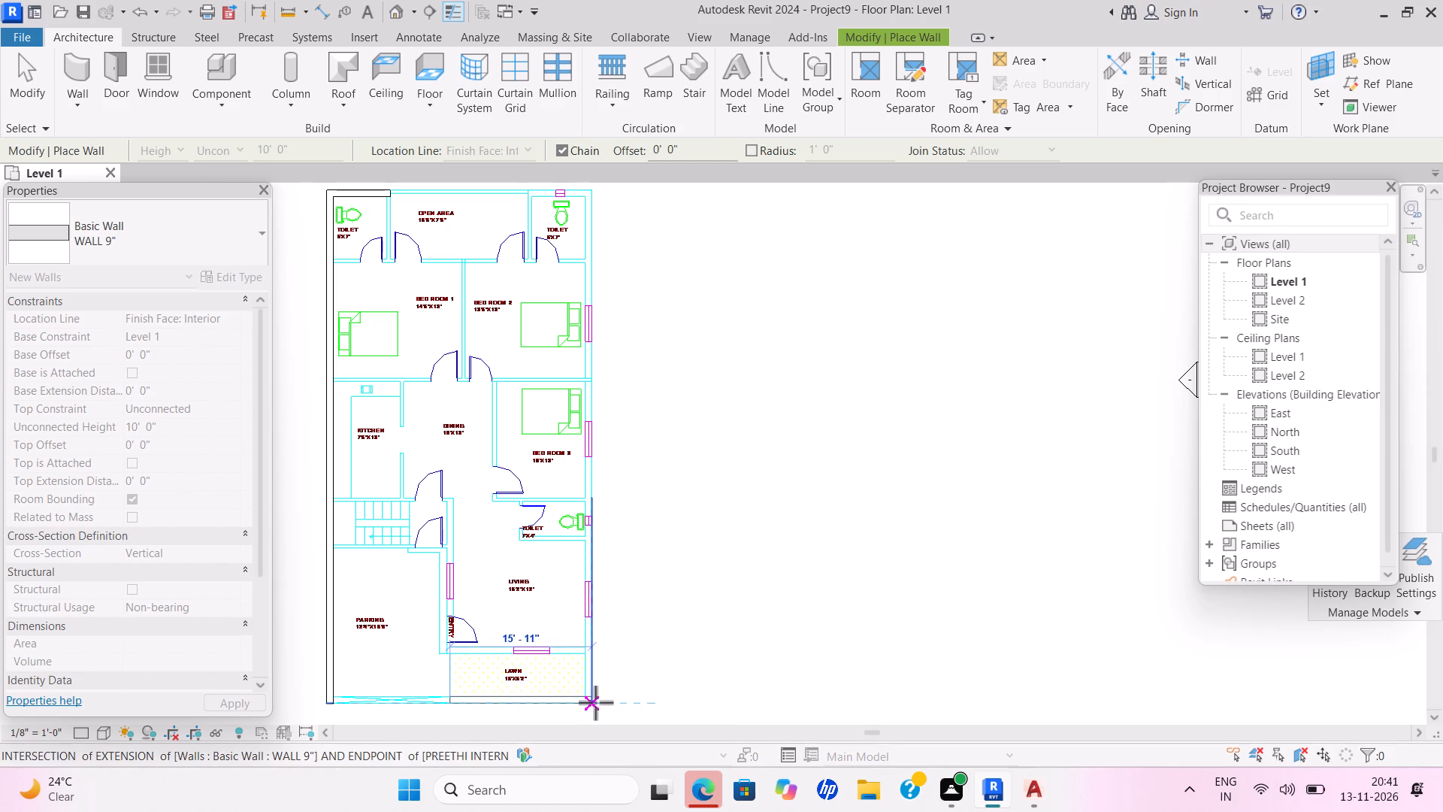
drag(595, 702, 594, 693)
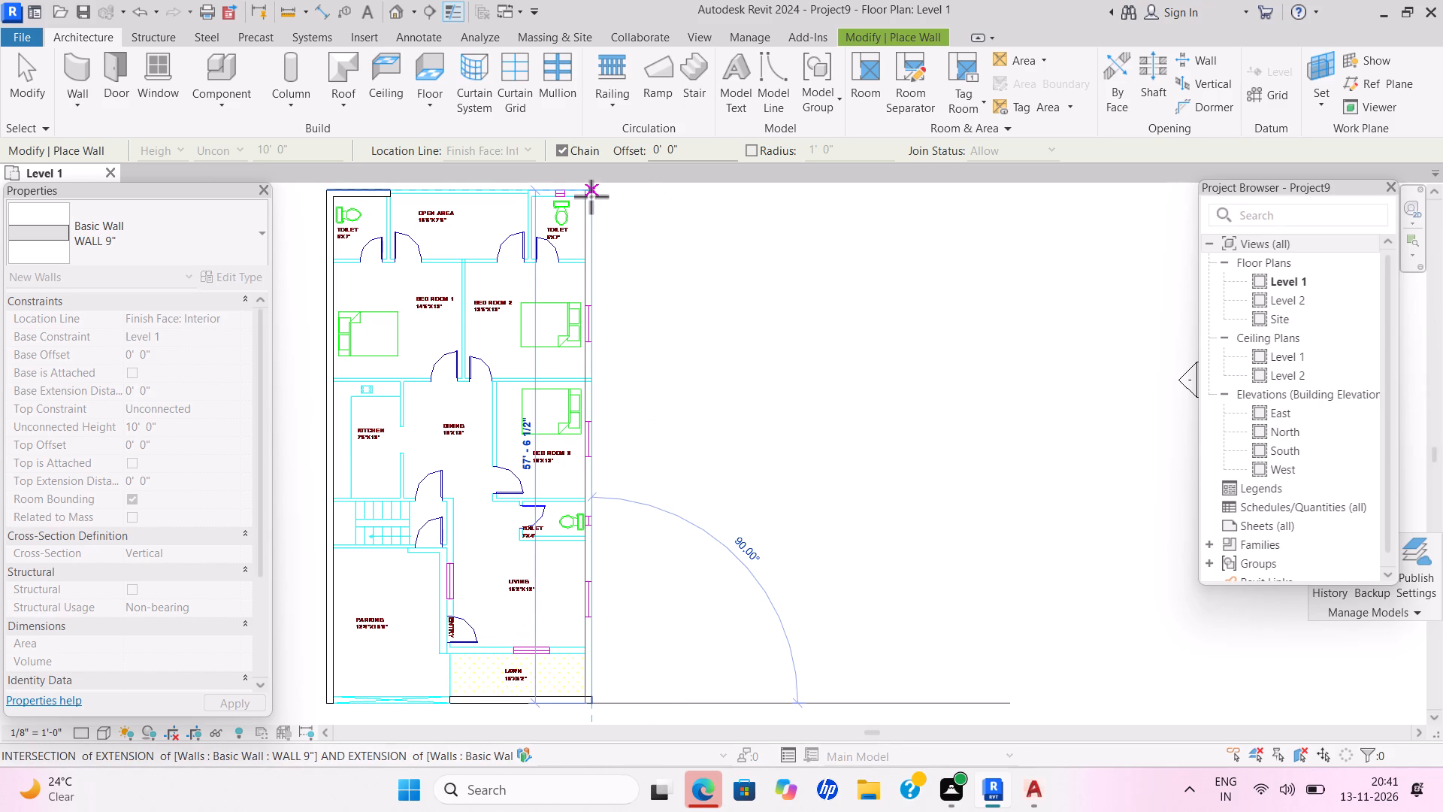
click(594, 194)
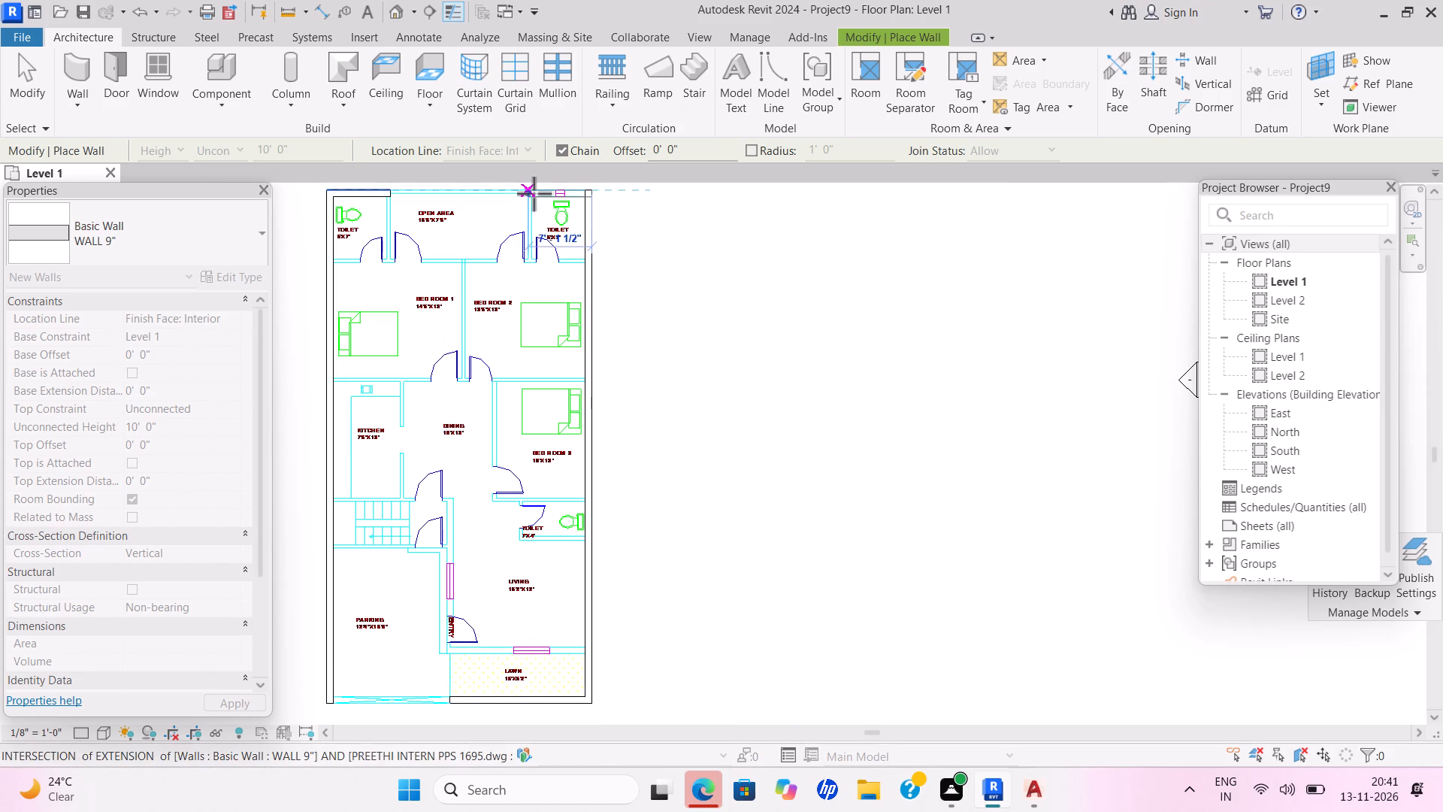
click(532, 193)
key(Escape)
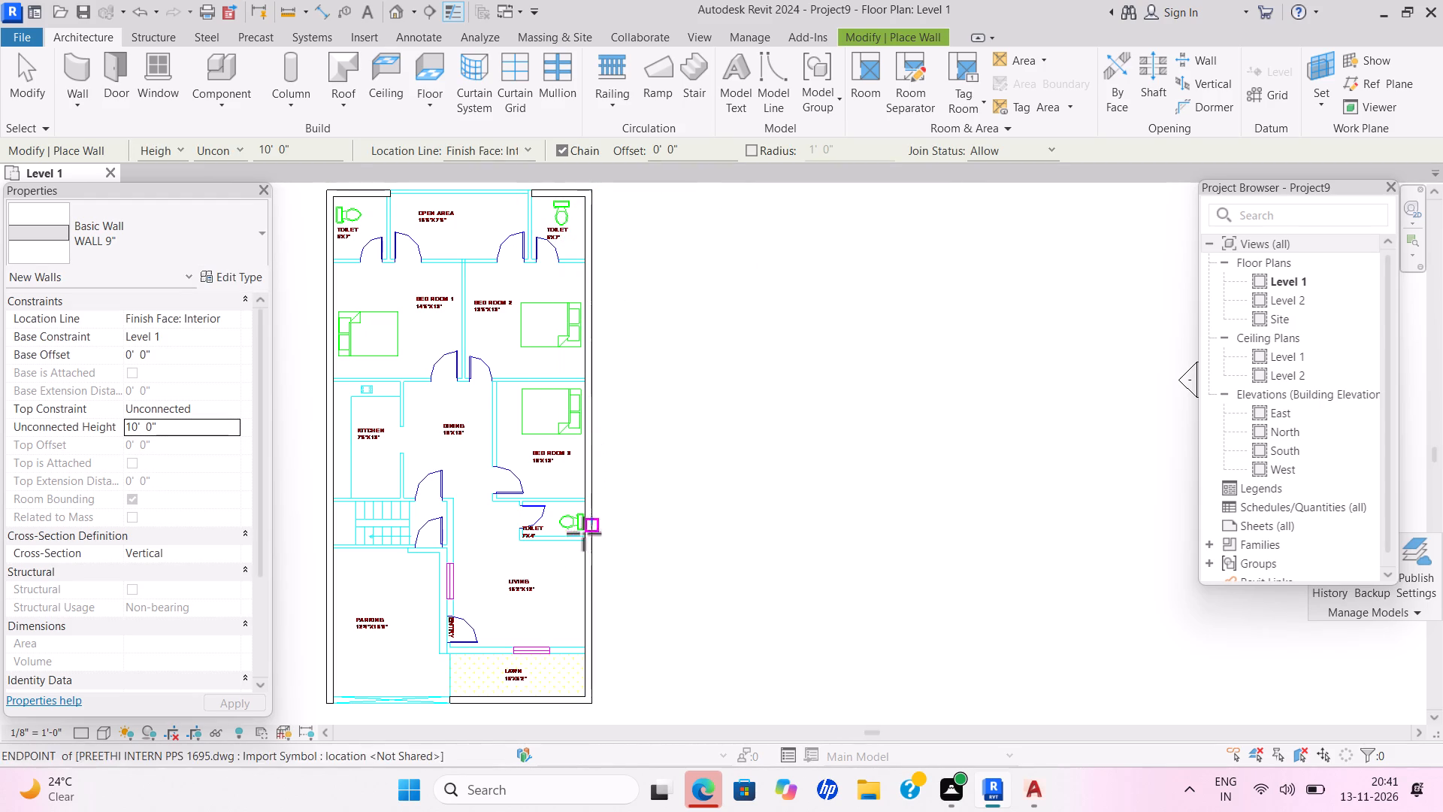
Draw a flipped wall about 15' 6 1/2" between lawn and living room, continuing along the living room's parking side to the dining area.
click(582, 653)
key(space)
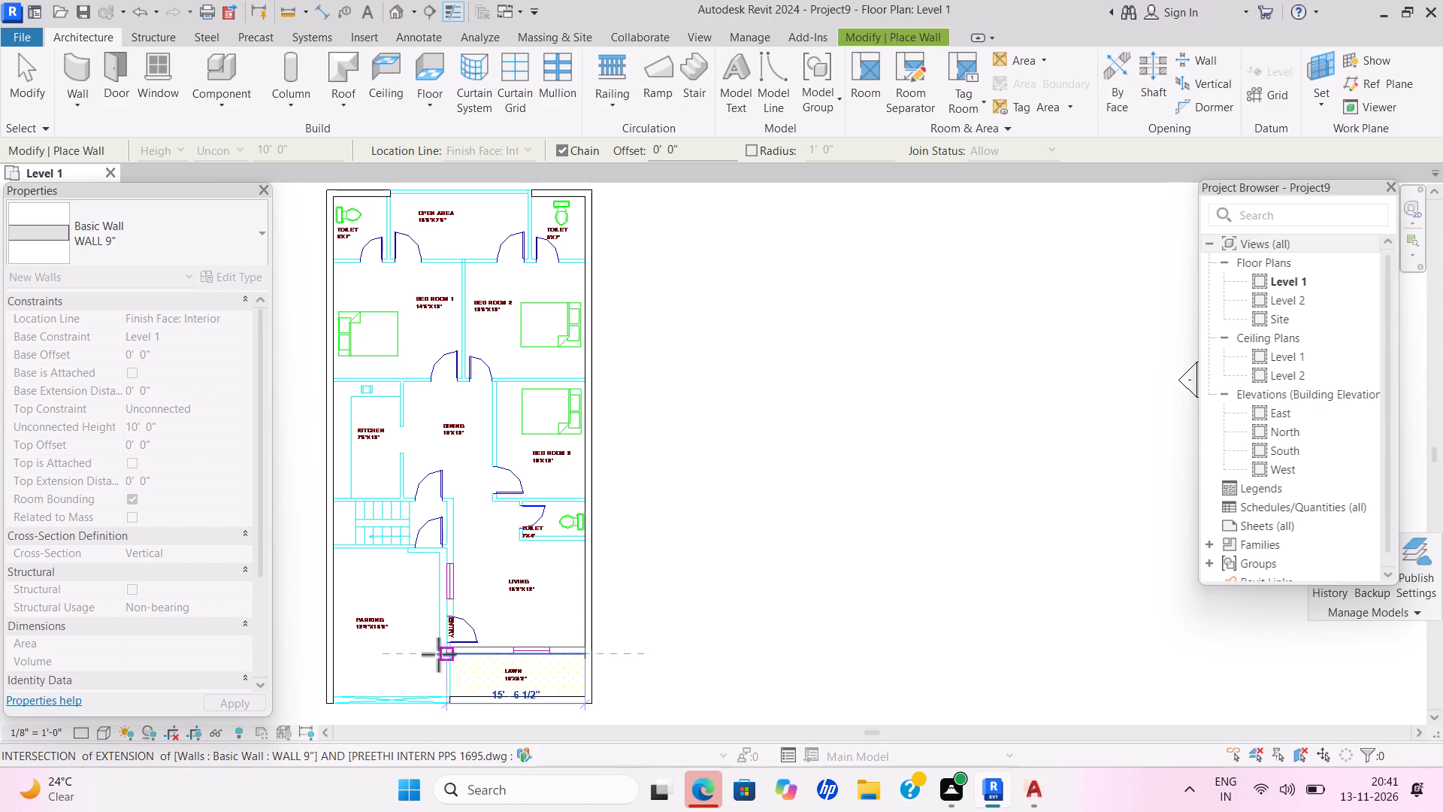
drag(446, 646, 449, 634)
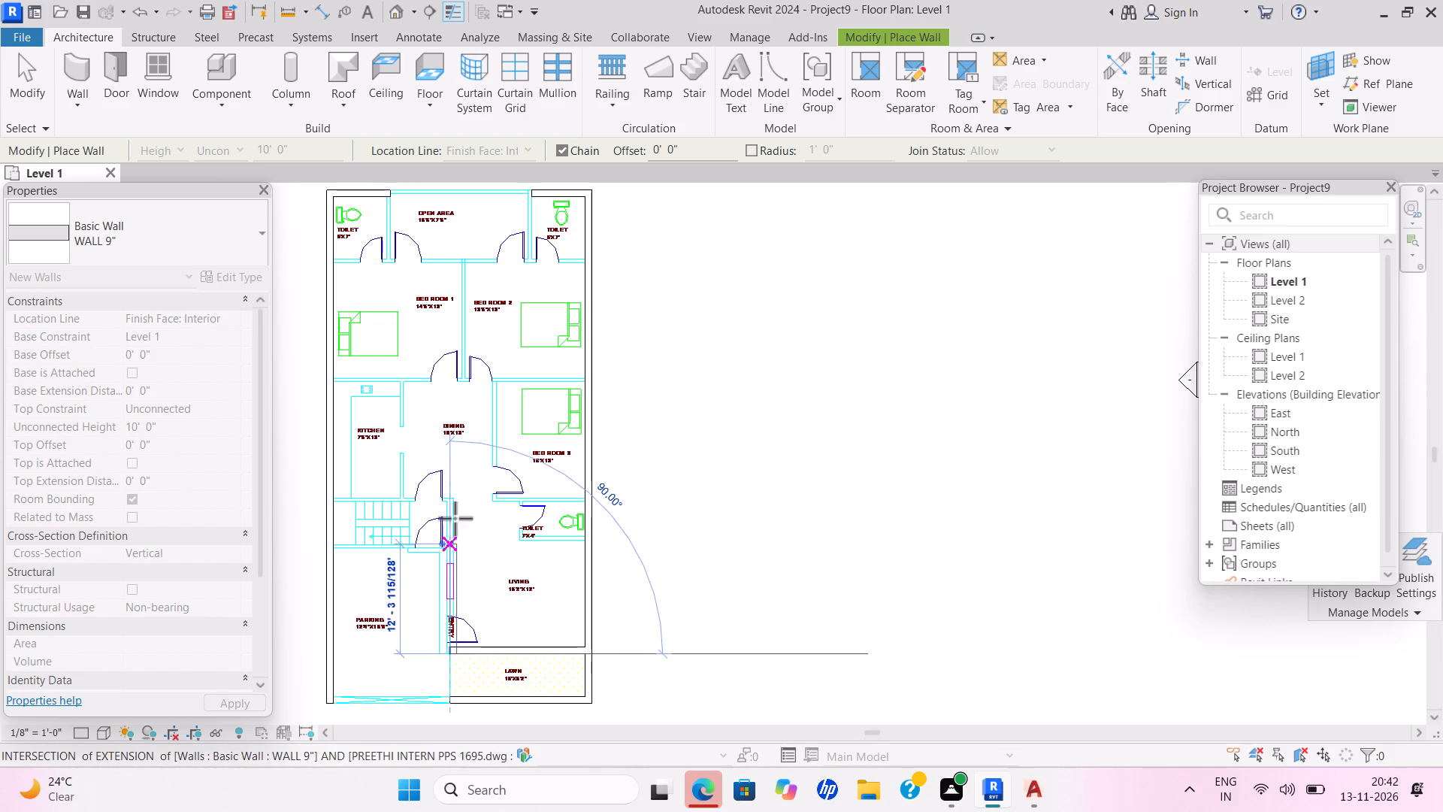
click(443, 495)
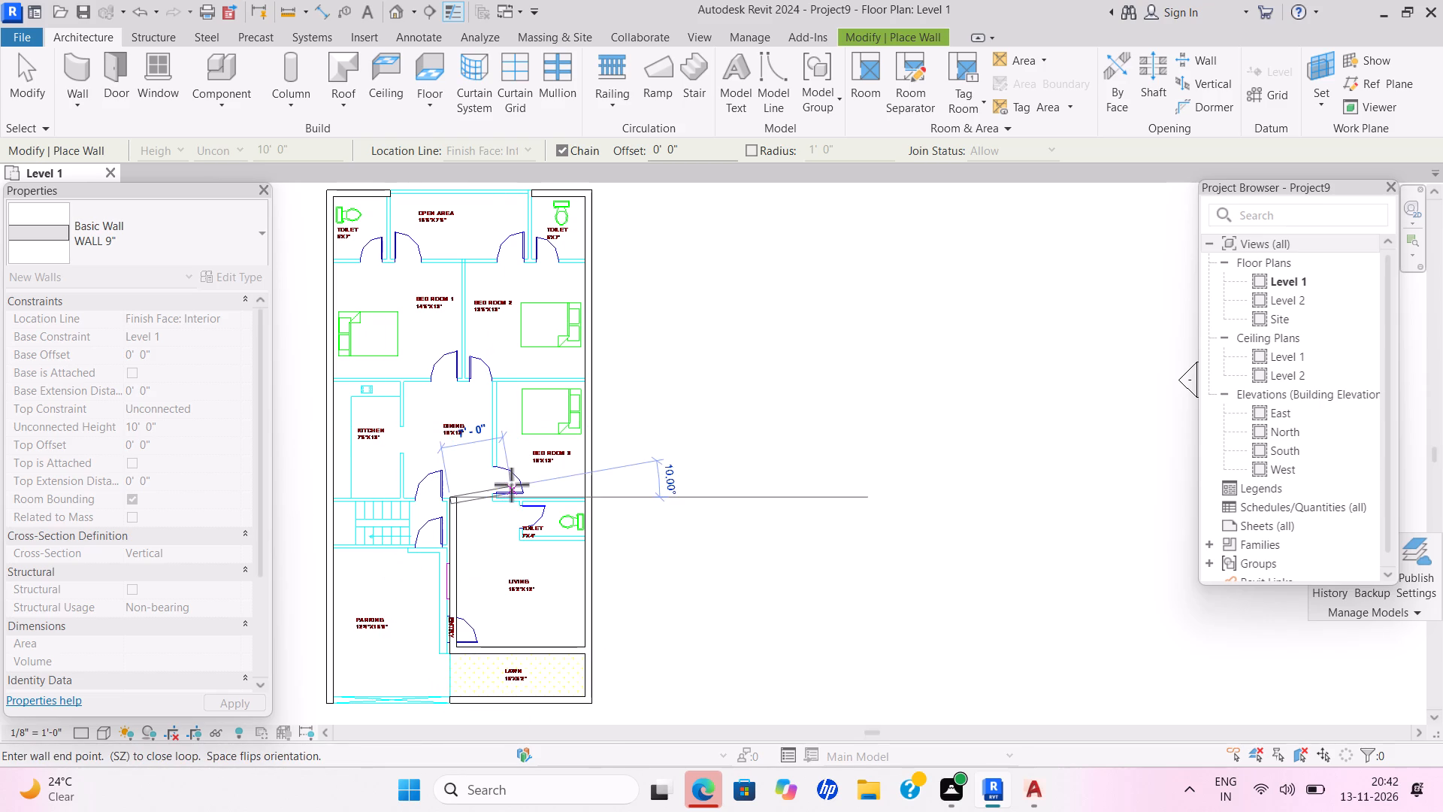
key(Escape)
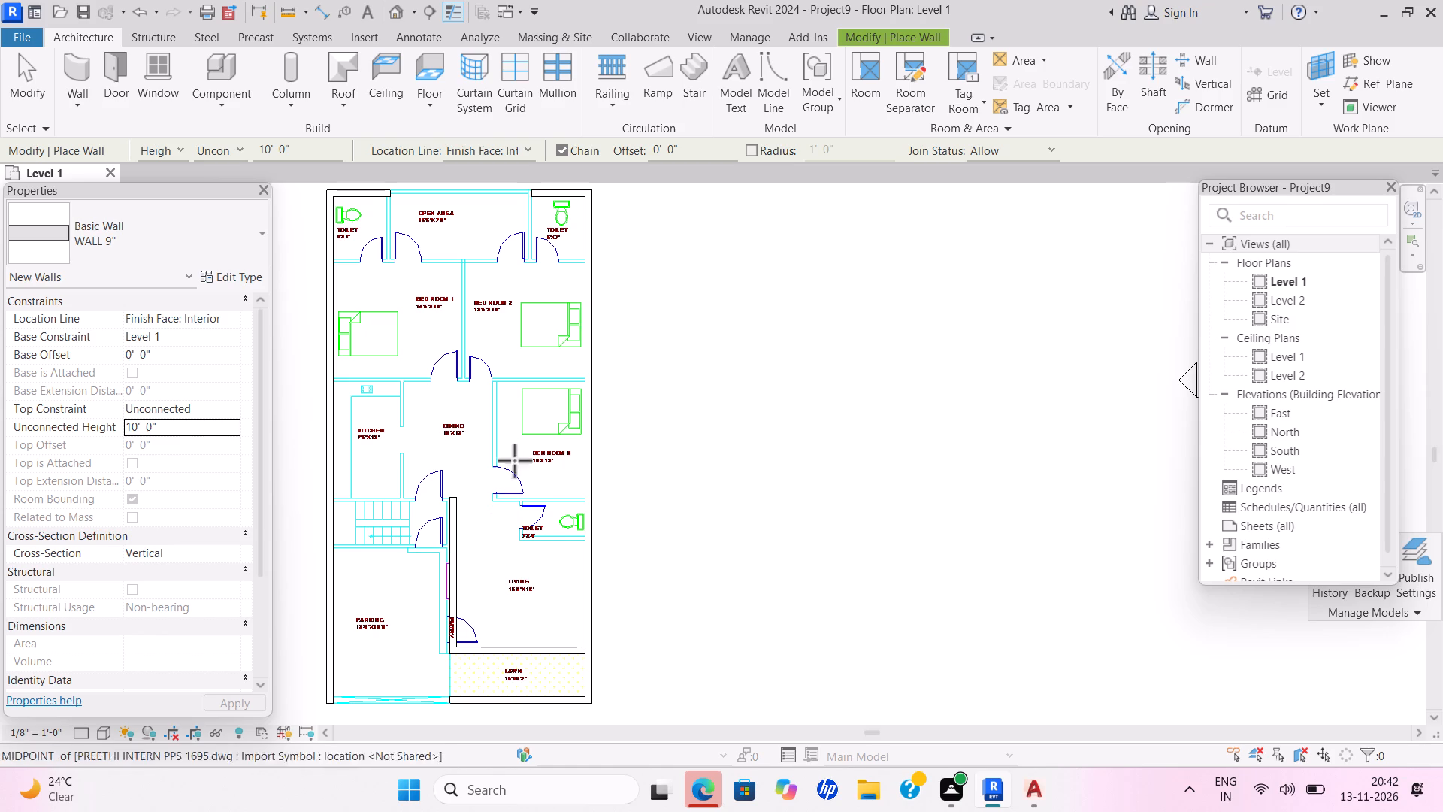
Start an architectural wall and duplicate the Generic - 5" wall type as WALL 4.5".
click(89, 95)
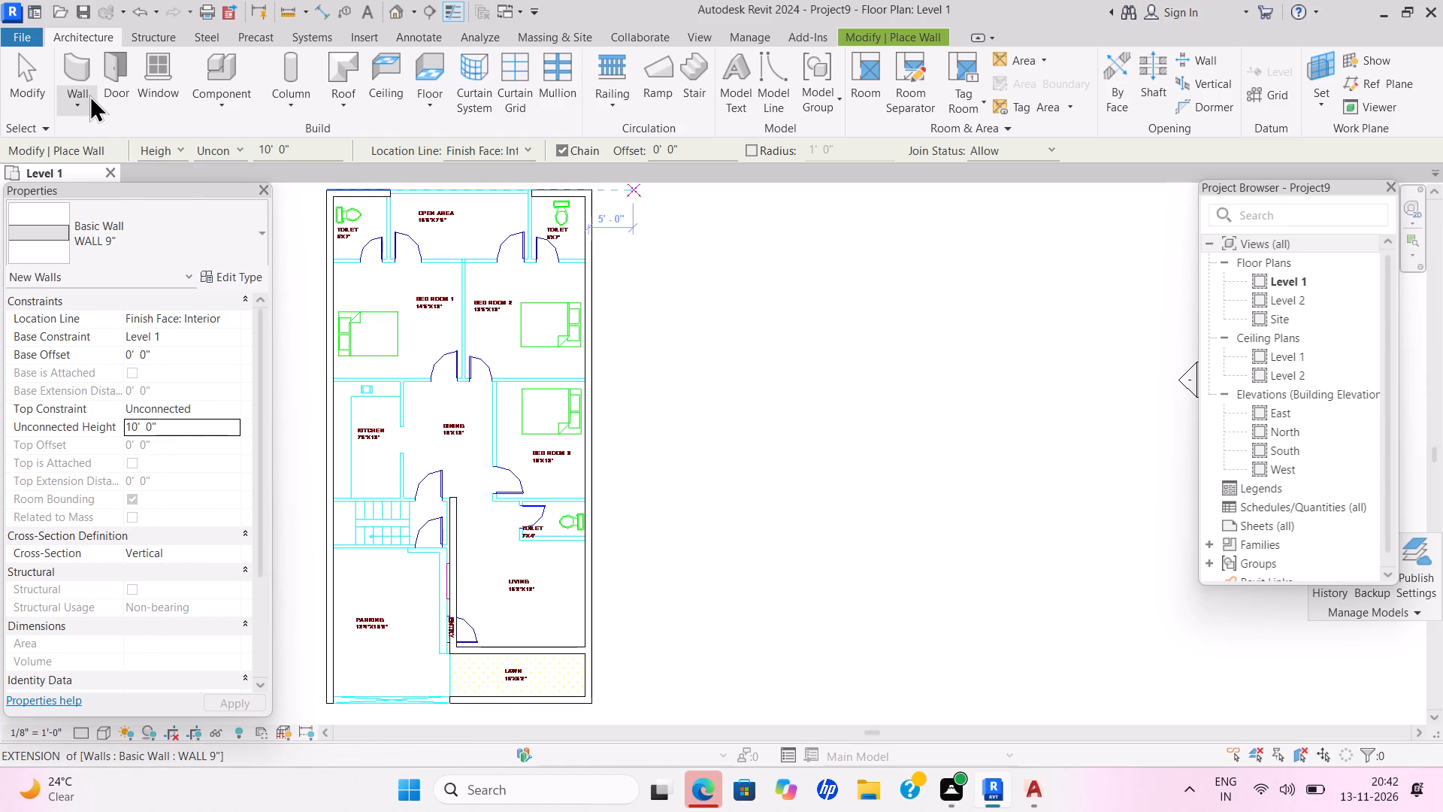
click(100, 137)
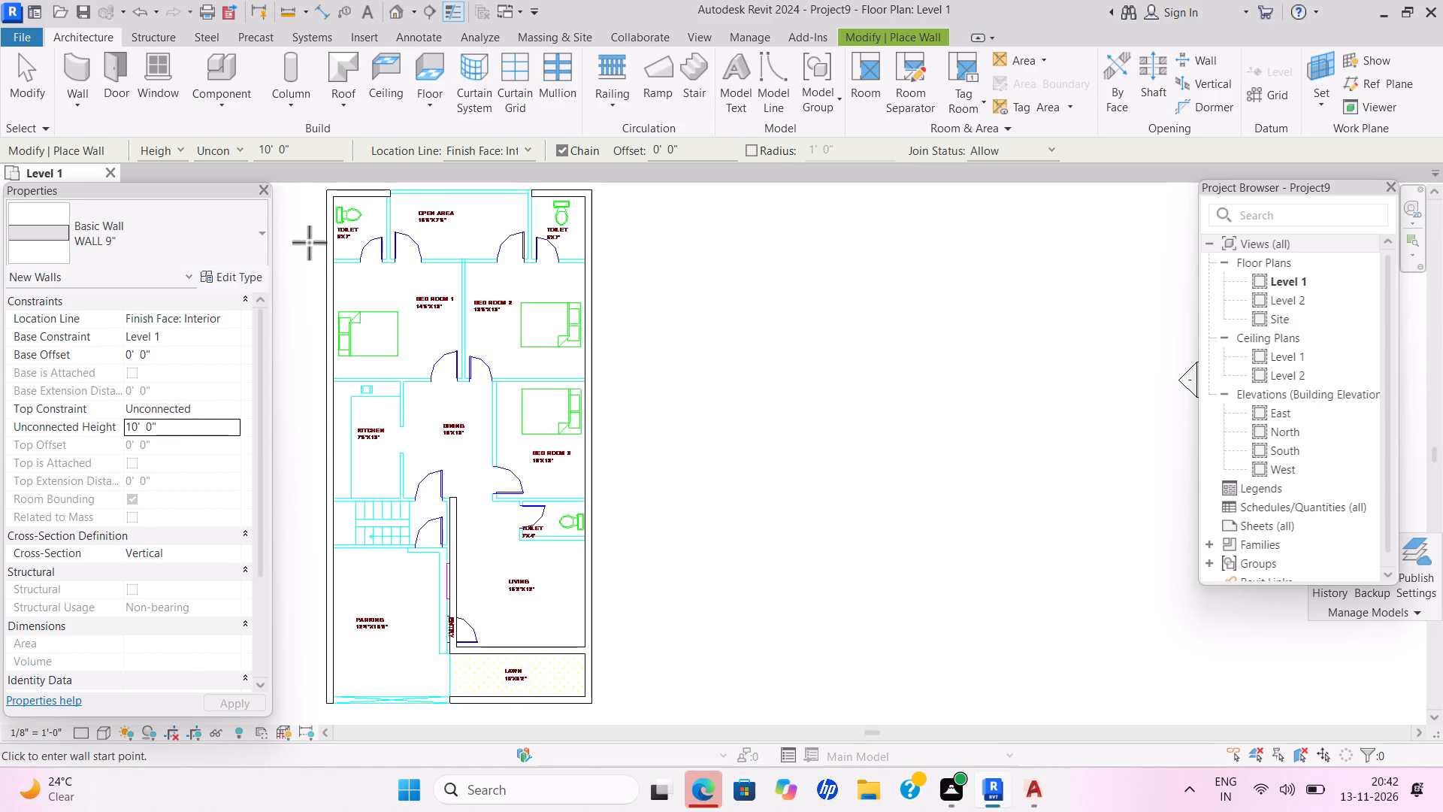
click(250, 232)
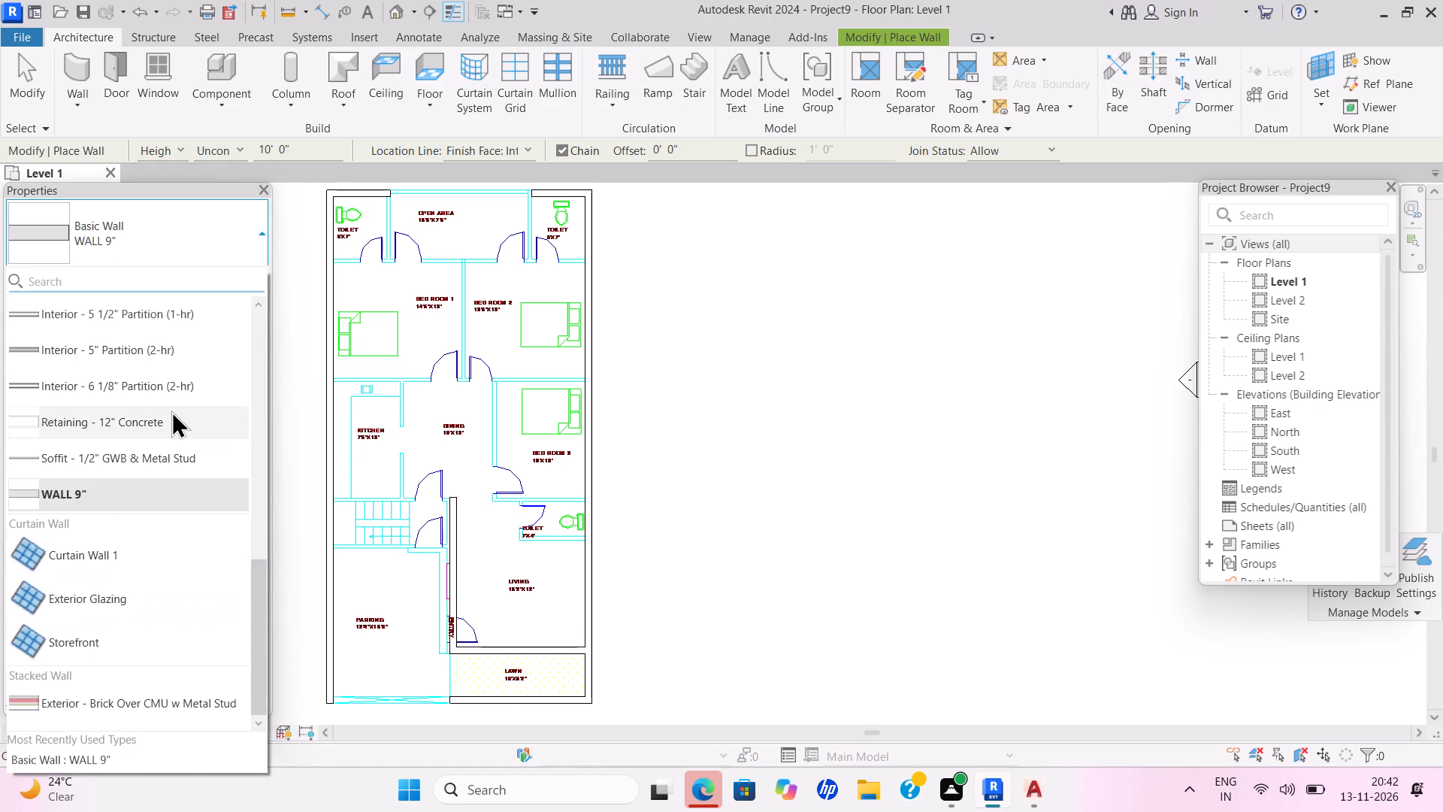
scroll(171, 411, up, 1)
scroll(170, 411, down, 2)
scroll(168, 411, up, 1)
scroll(168, 411, down, 1)
scroll(168, 411, up, 1)
scroll(168, 411, down, 1)
scroll(168, 411, up, 2)
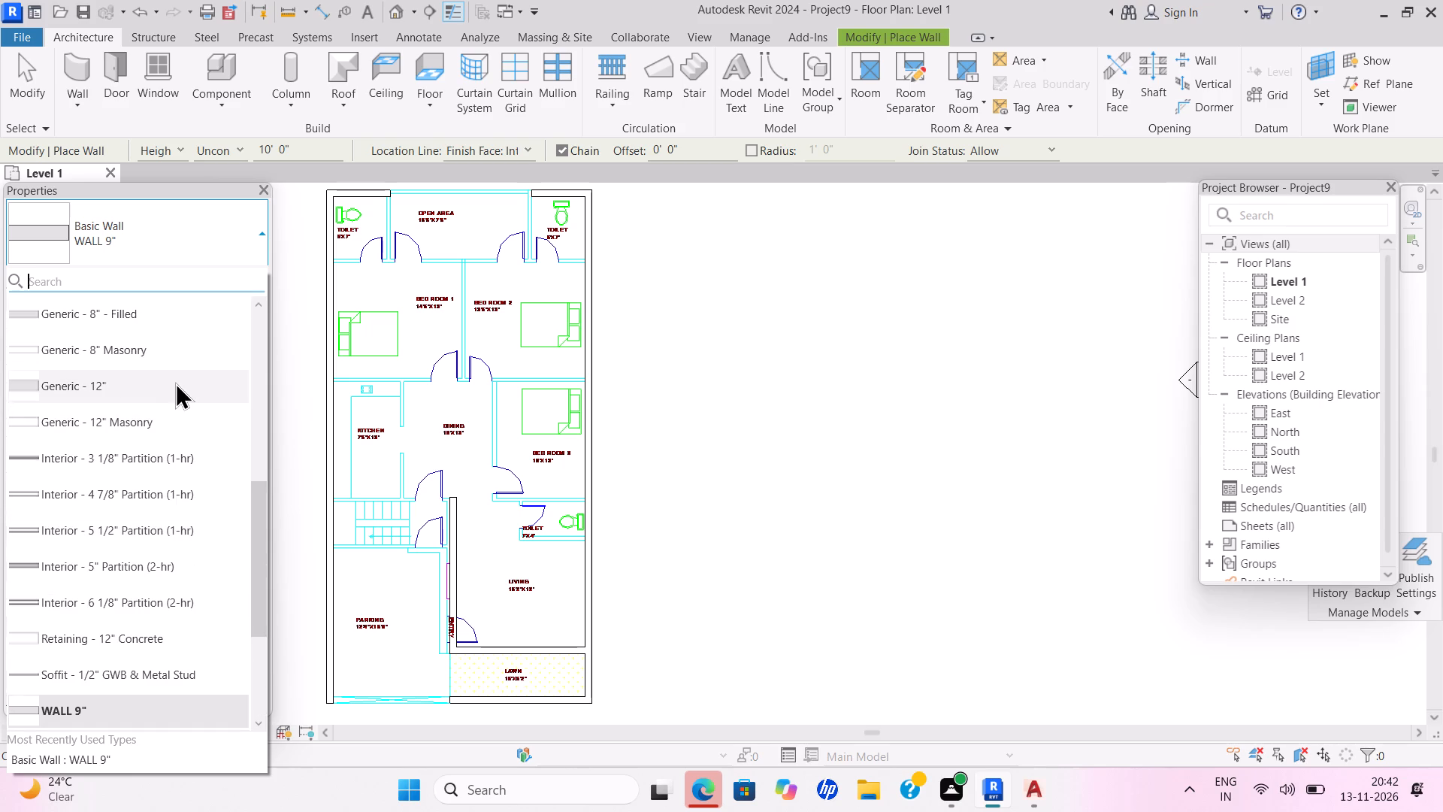
scroll(175, 382, up, 2)
scroll(175, 382, down, 1)
scroll(175, 382, up, 3)
scroll(175, 382, down, 1)
scroll(175, 382, up, 2)
scroll(175, 382, down, 4)
scroll(175, 381, up, 2)
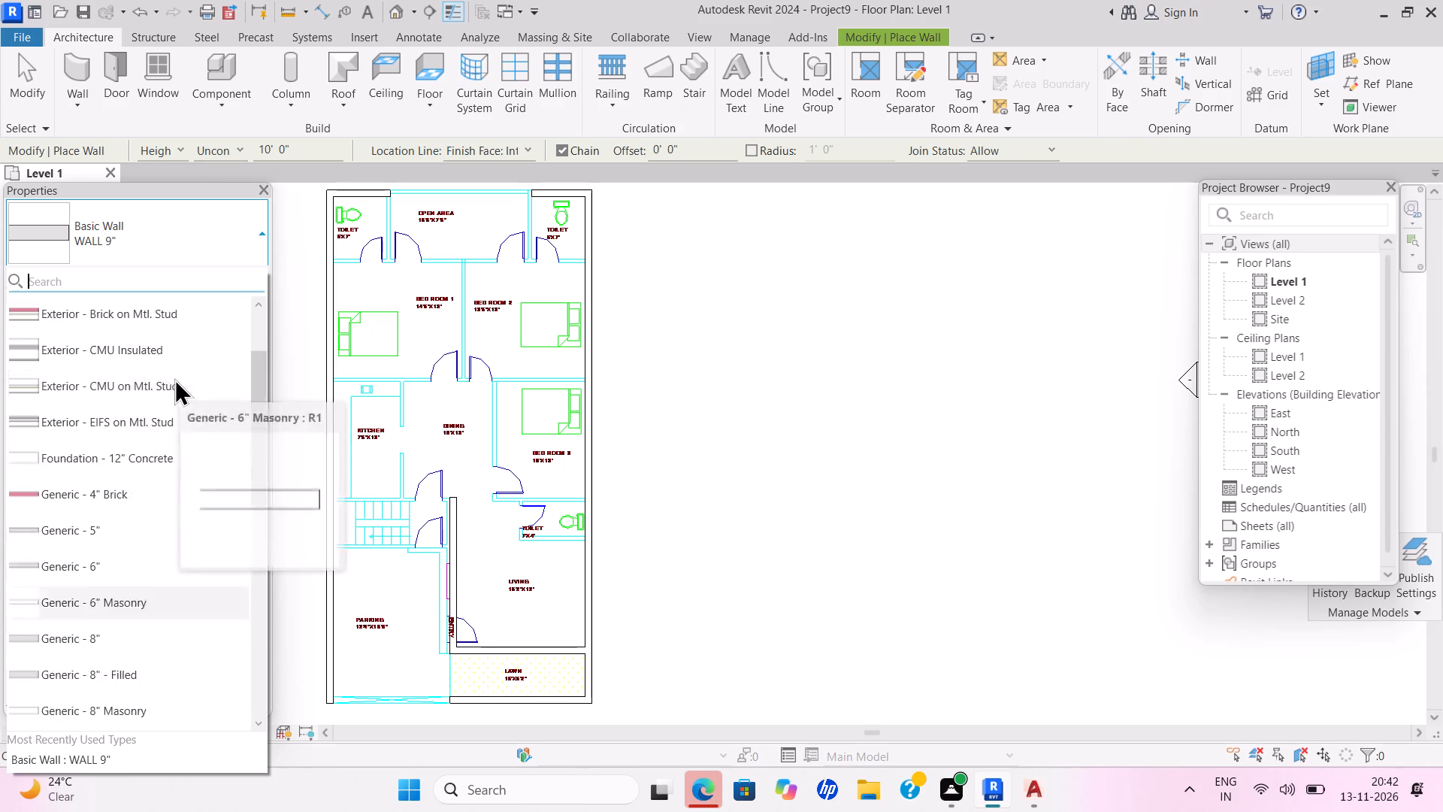
scroll(174, 378, up, 4)
scroll(171, 363, down, 2)
scroll(171, 363, up, 1)
scroll(171, 363, down, 1)
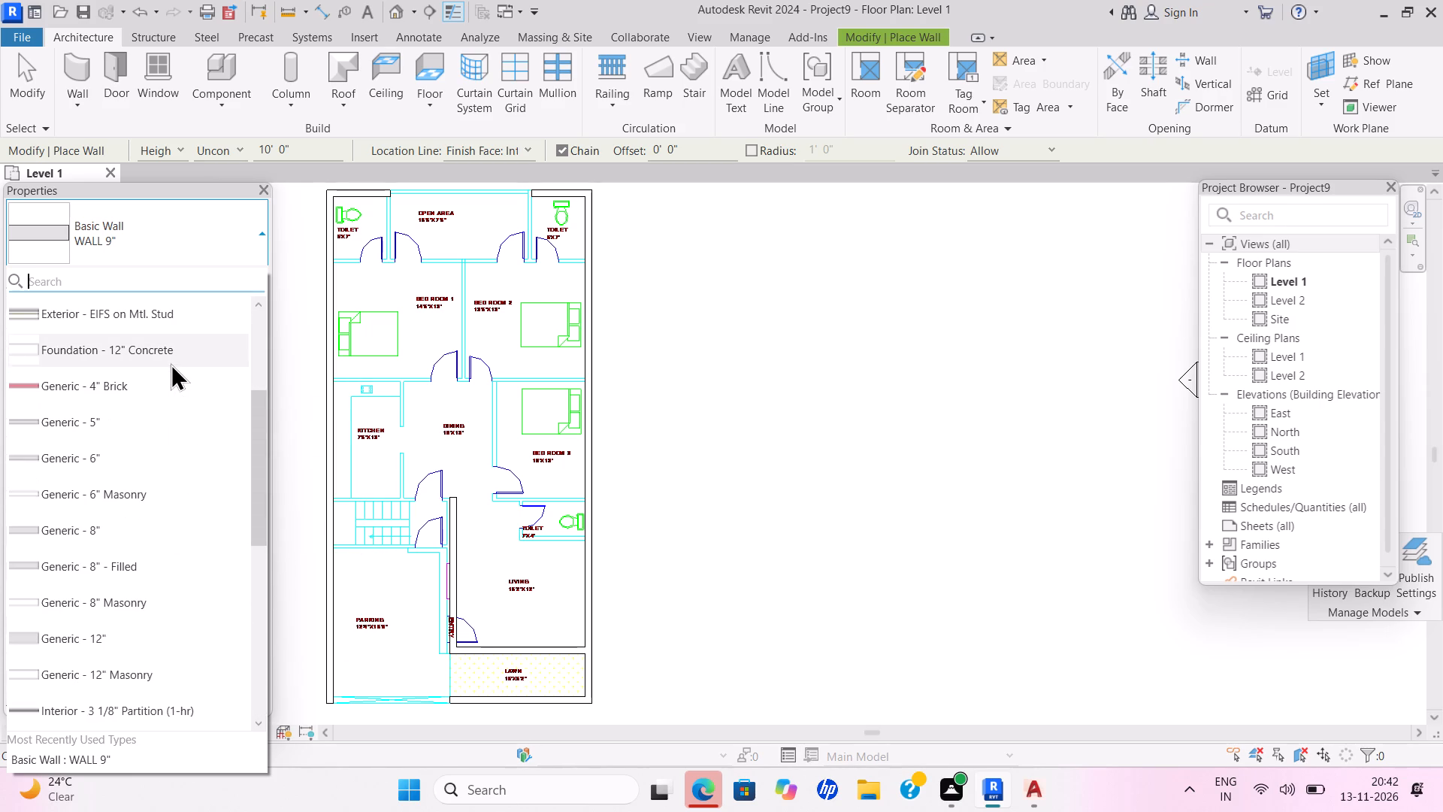
click(124, 426)
click(230, 280)
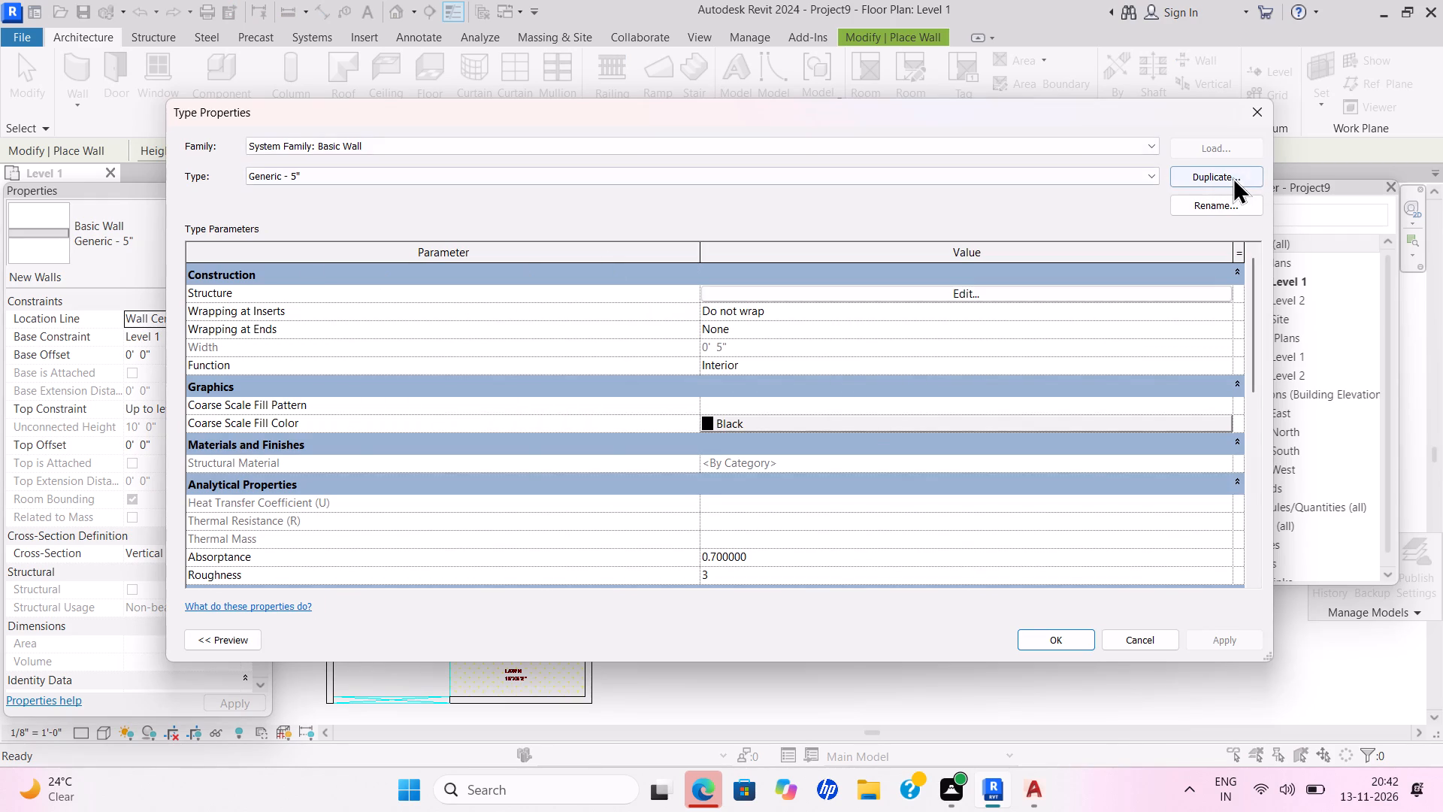
click(1230, 177)
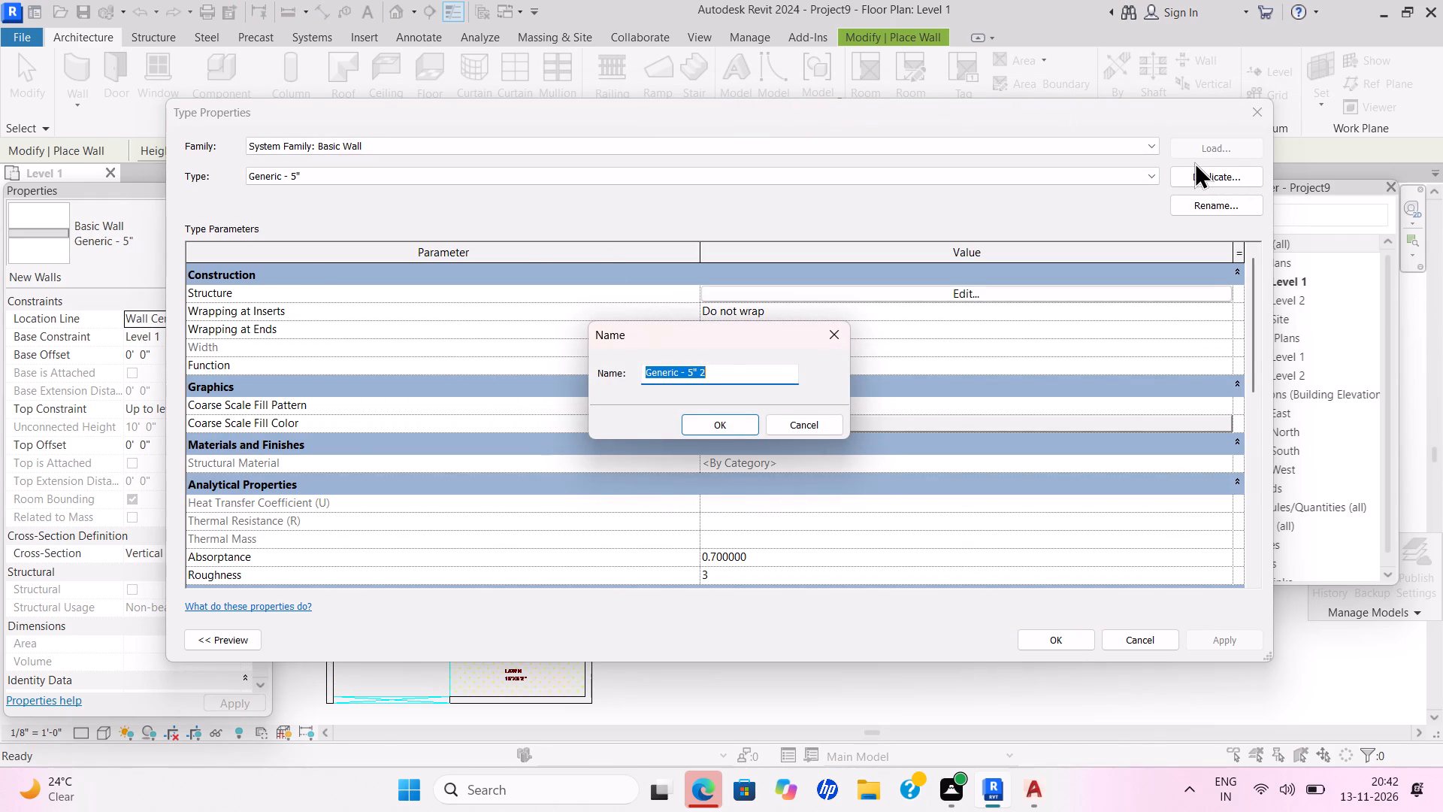
key(BackSpace)
text(WALL)
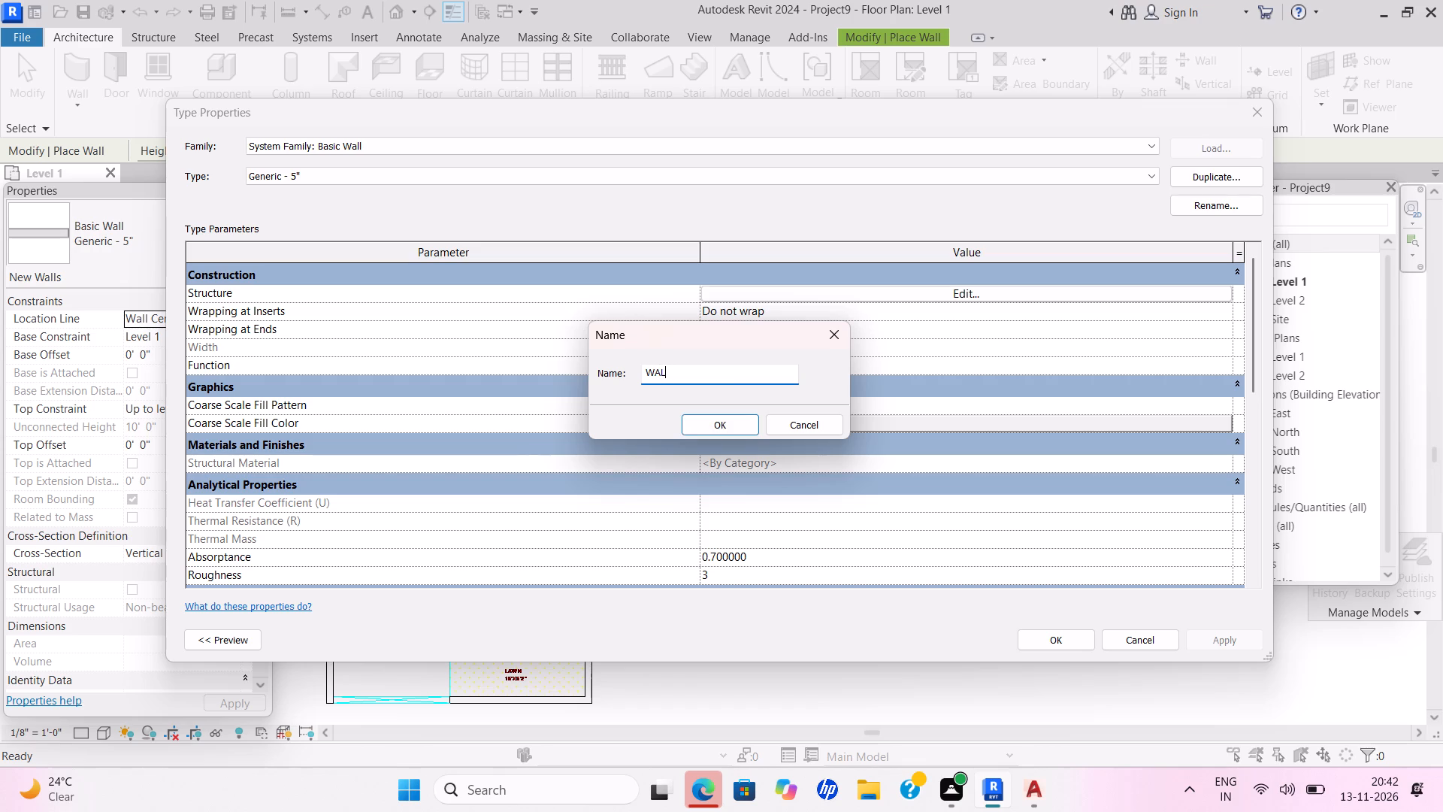
key(space)
text(4.5")
key(Return)
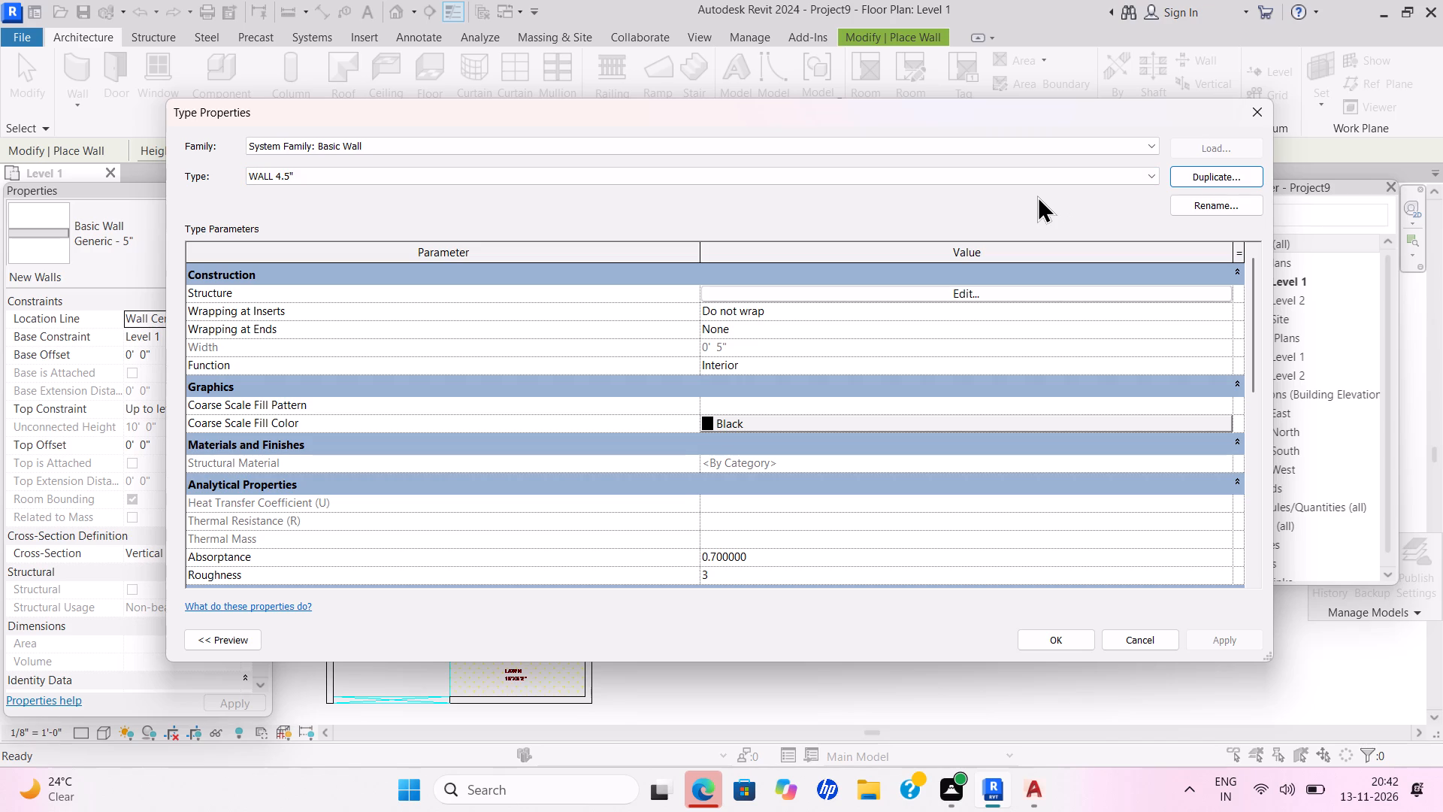
Set the structure layer thickness of the WALL 4.5" type to 4.5" and accept the type properties.
click(957, 295)
drag(750, 293, 730, 305)
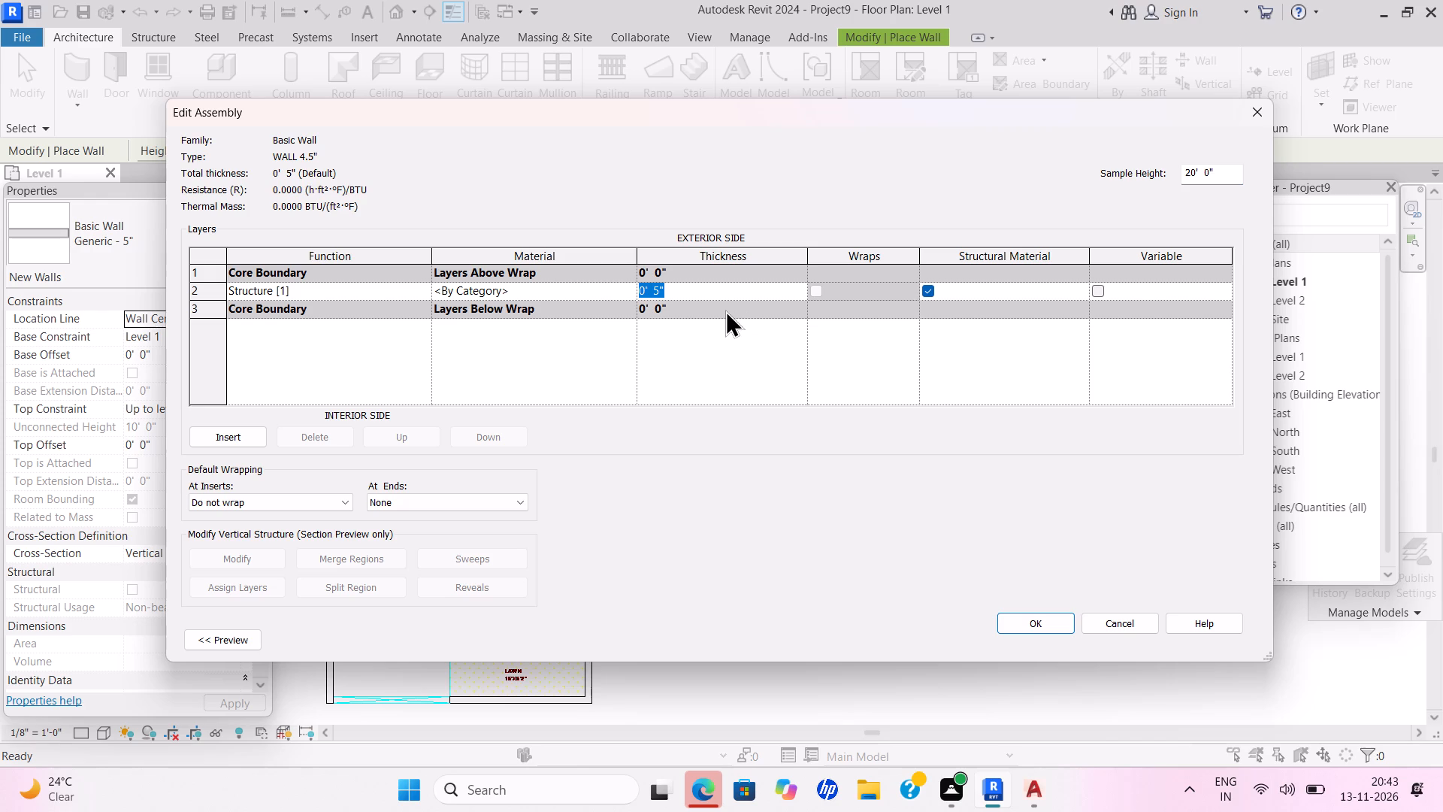
key(BackSpace)
text(4.)
key(5)
key(shift+quotedbl)
key(Return)
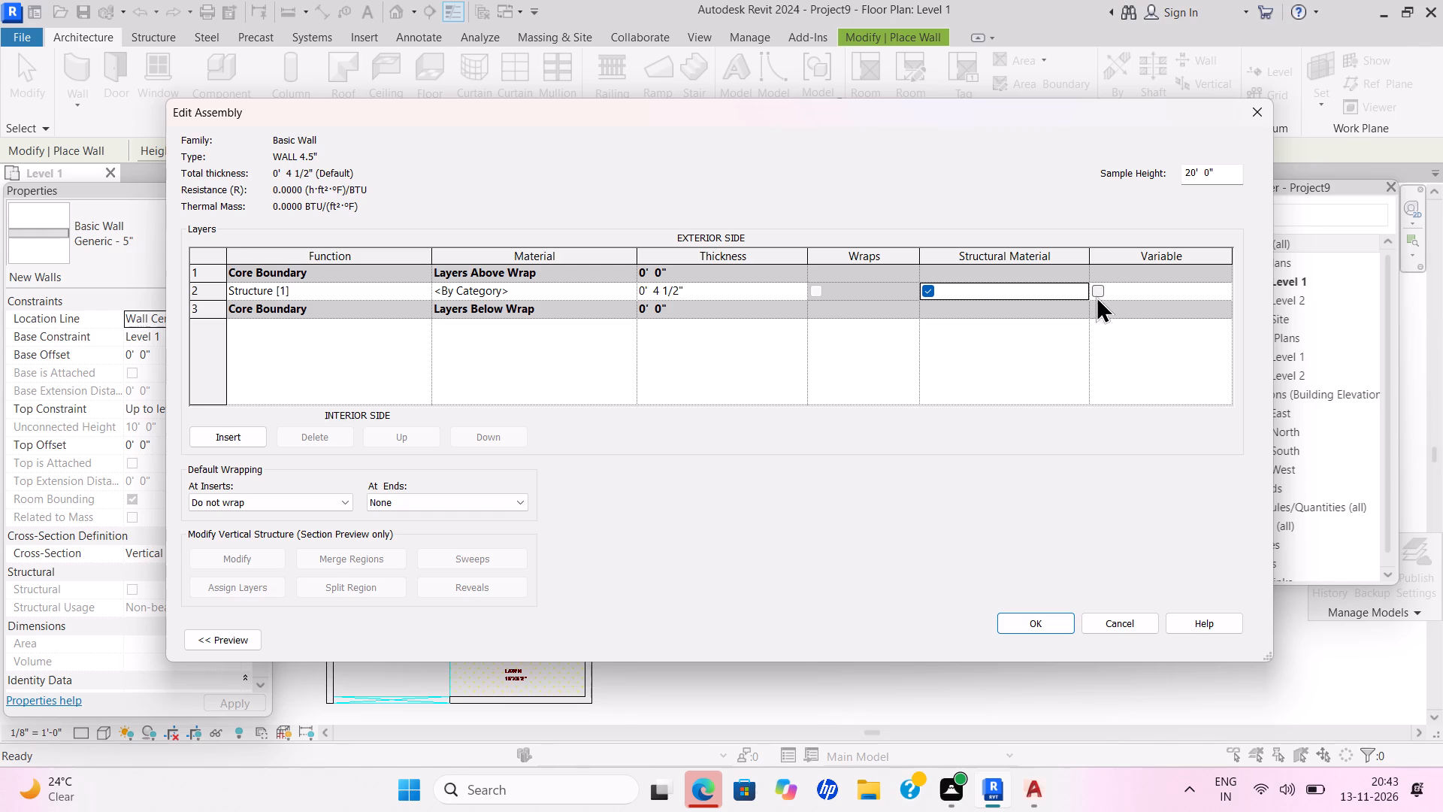
click(1025, 620)
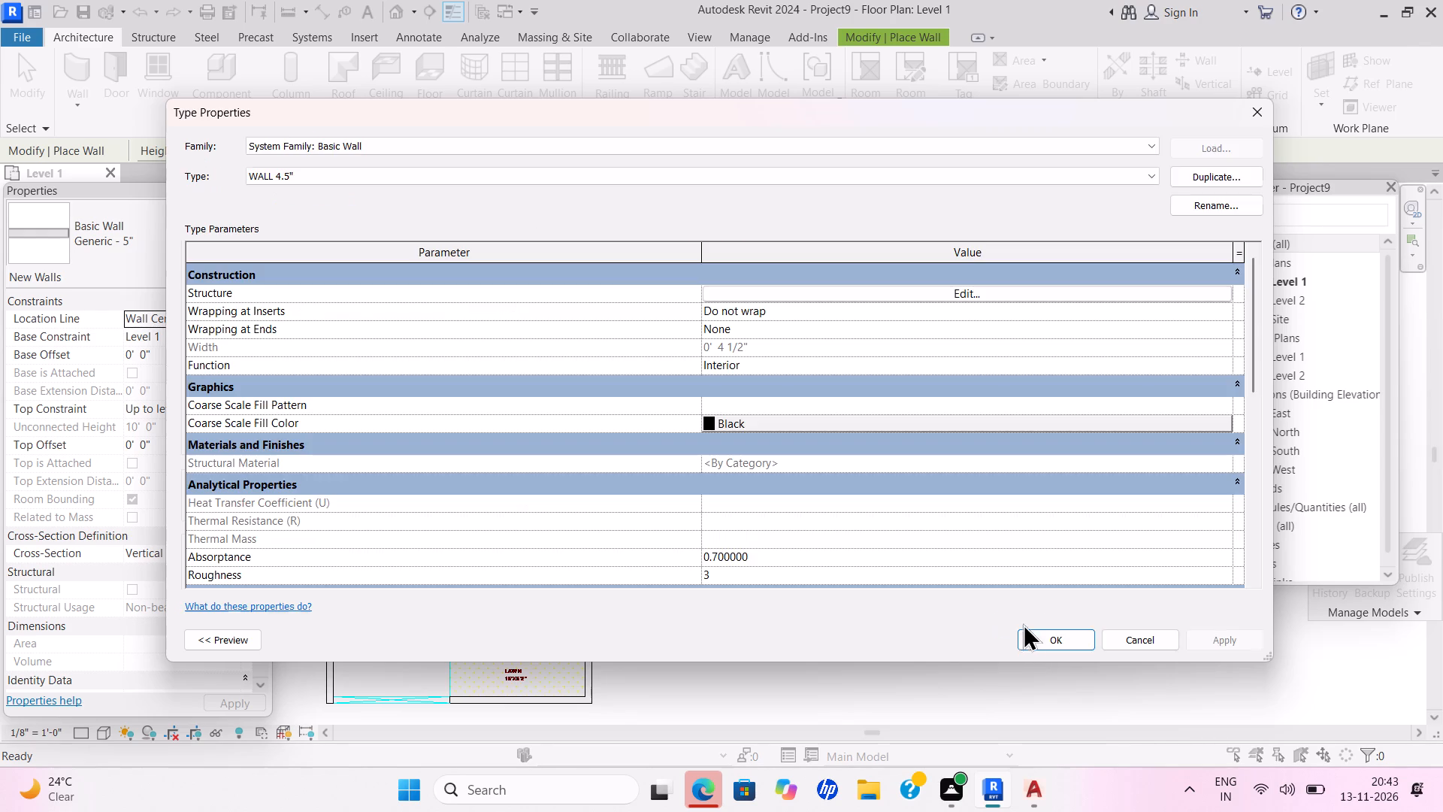
click(1033, 641)
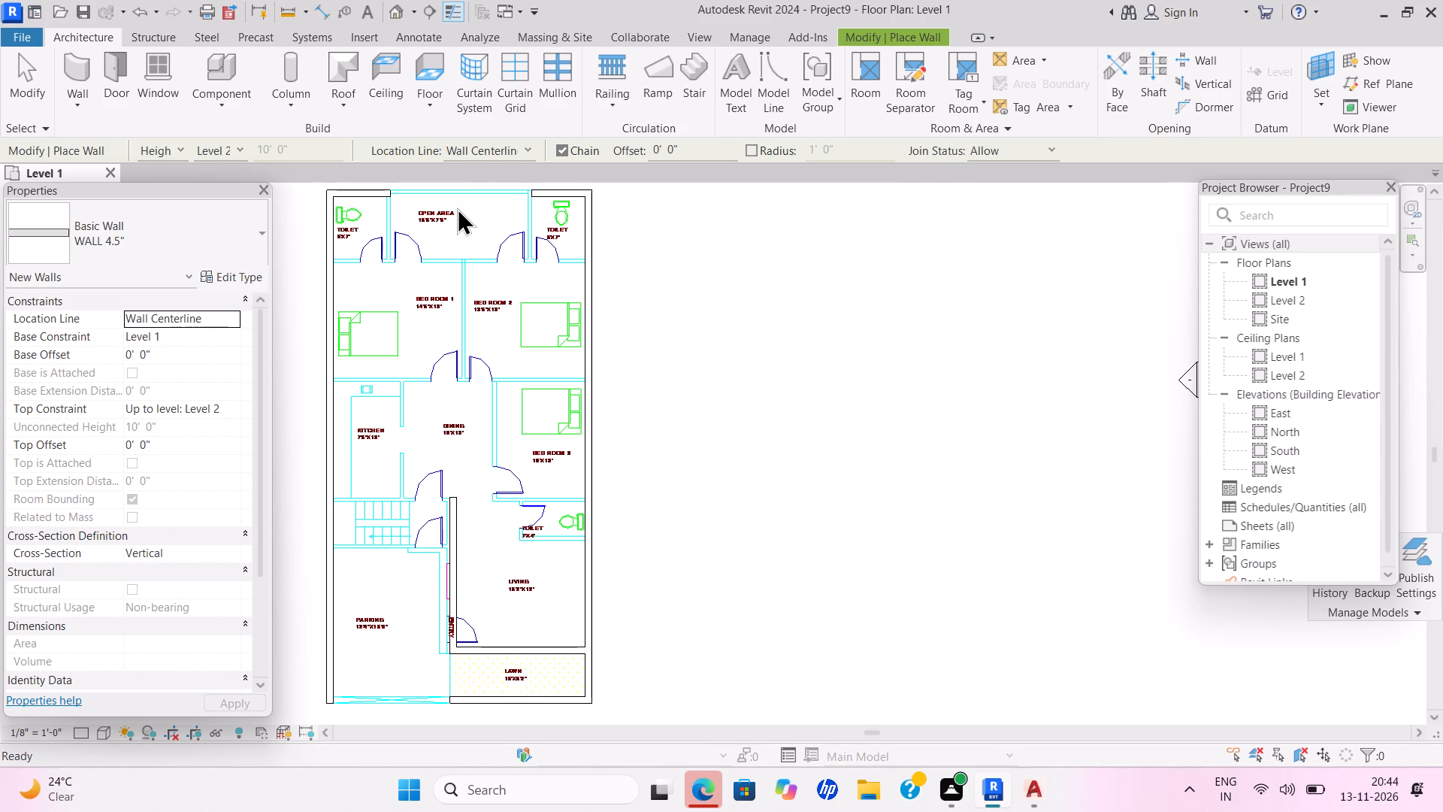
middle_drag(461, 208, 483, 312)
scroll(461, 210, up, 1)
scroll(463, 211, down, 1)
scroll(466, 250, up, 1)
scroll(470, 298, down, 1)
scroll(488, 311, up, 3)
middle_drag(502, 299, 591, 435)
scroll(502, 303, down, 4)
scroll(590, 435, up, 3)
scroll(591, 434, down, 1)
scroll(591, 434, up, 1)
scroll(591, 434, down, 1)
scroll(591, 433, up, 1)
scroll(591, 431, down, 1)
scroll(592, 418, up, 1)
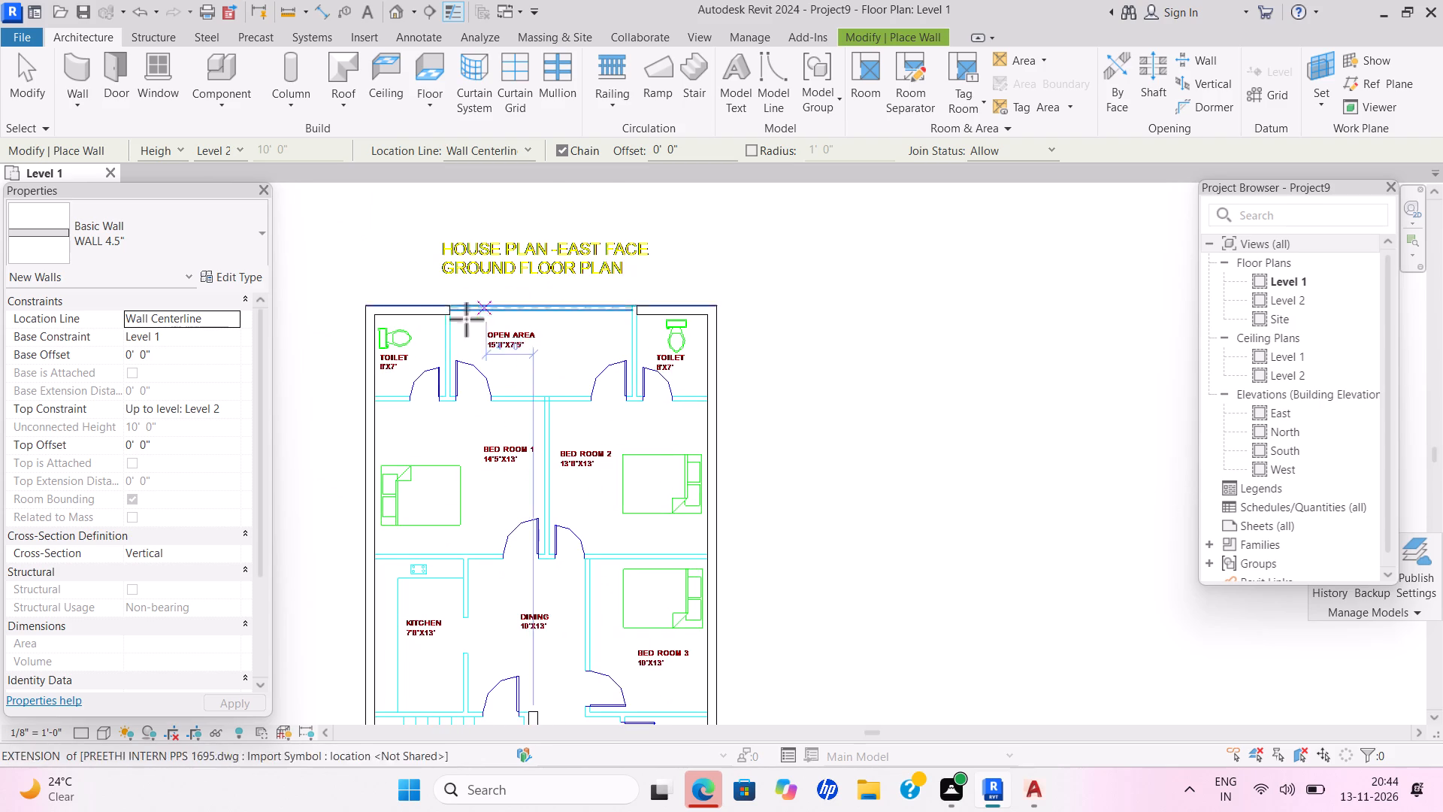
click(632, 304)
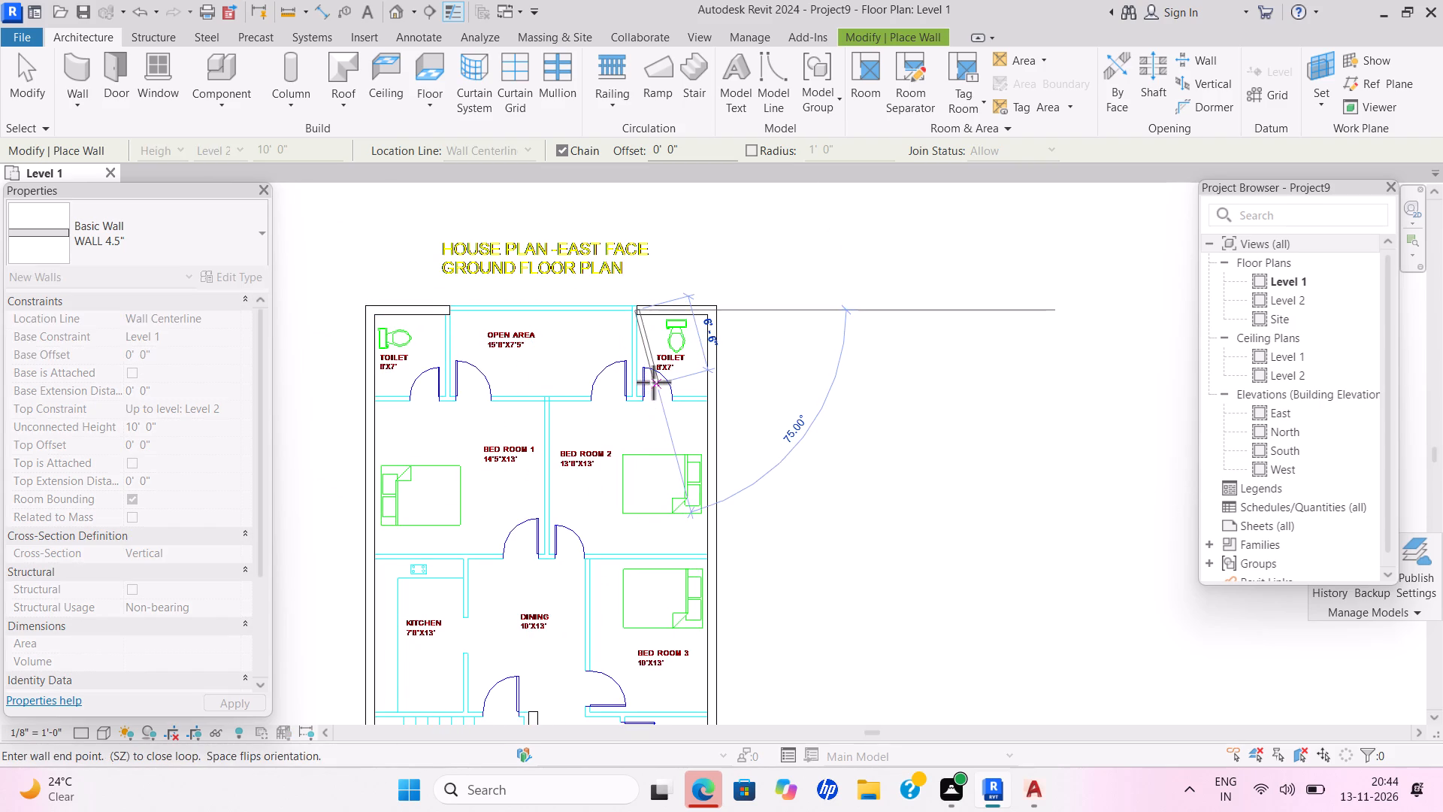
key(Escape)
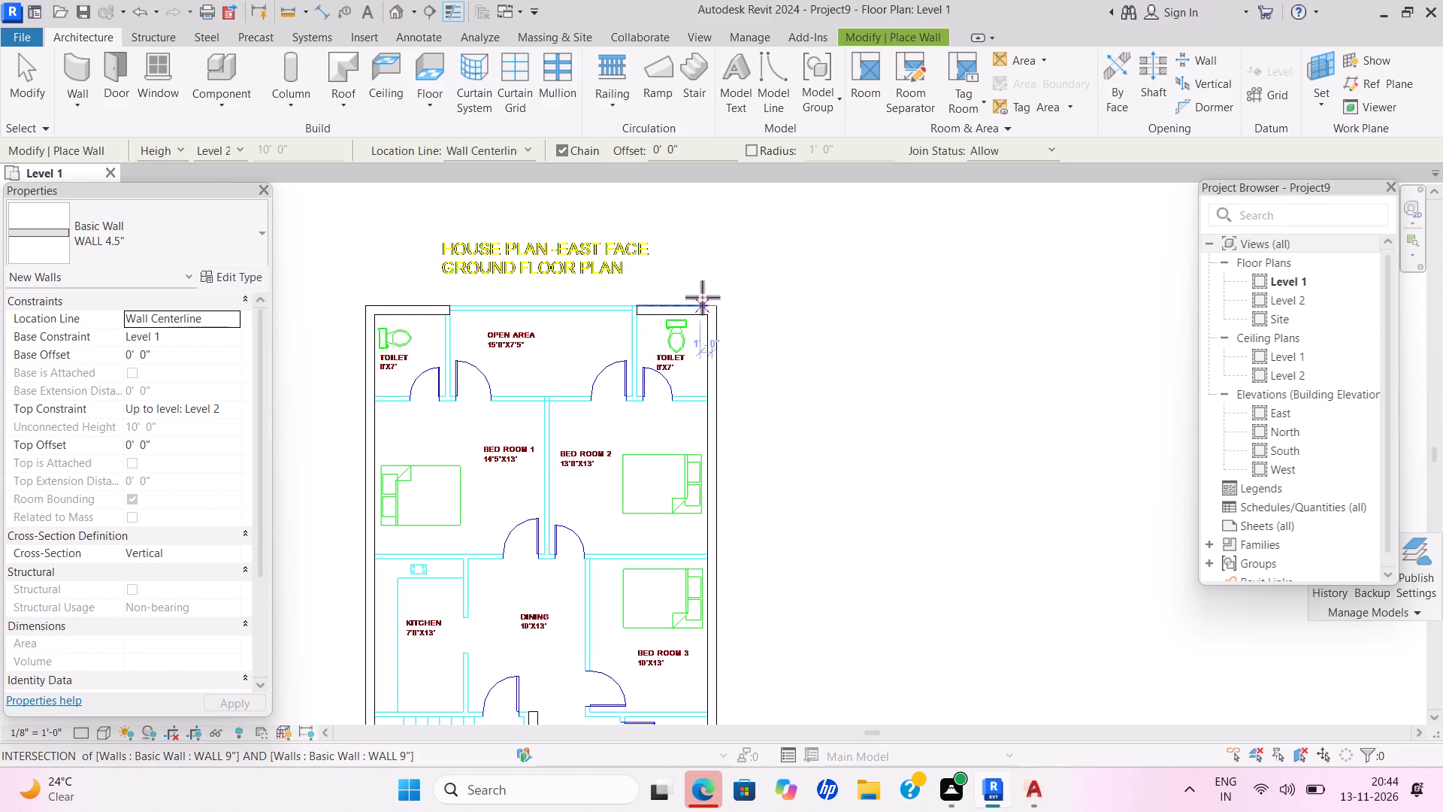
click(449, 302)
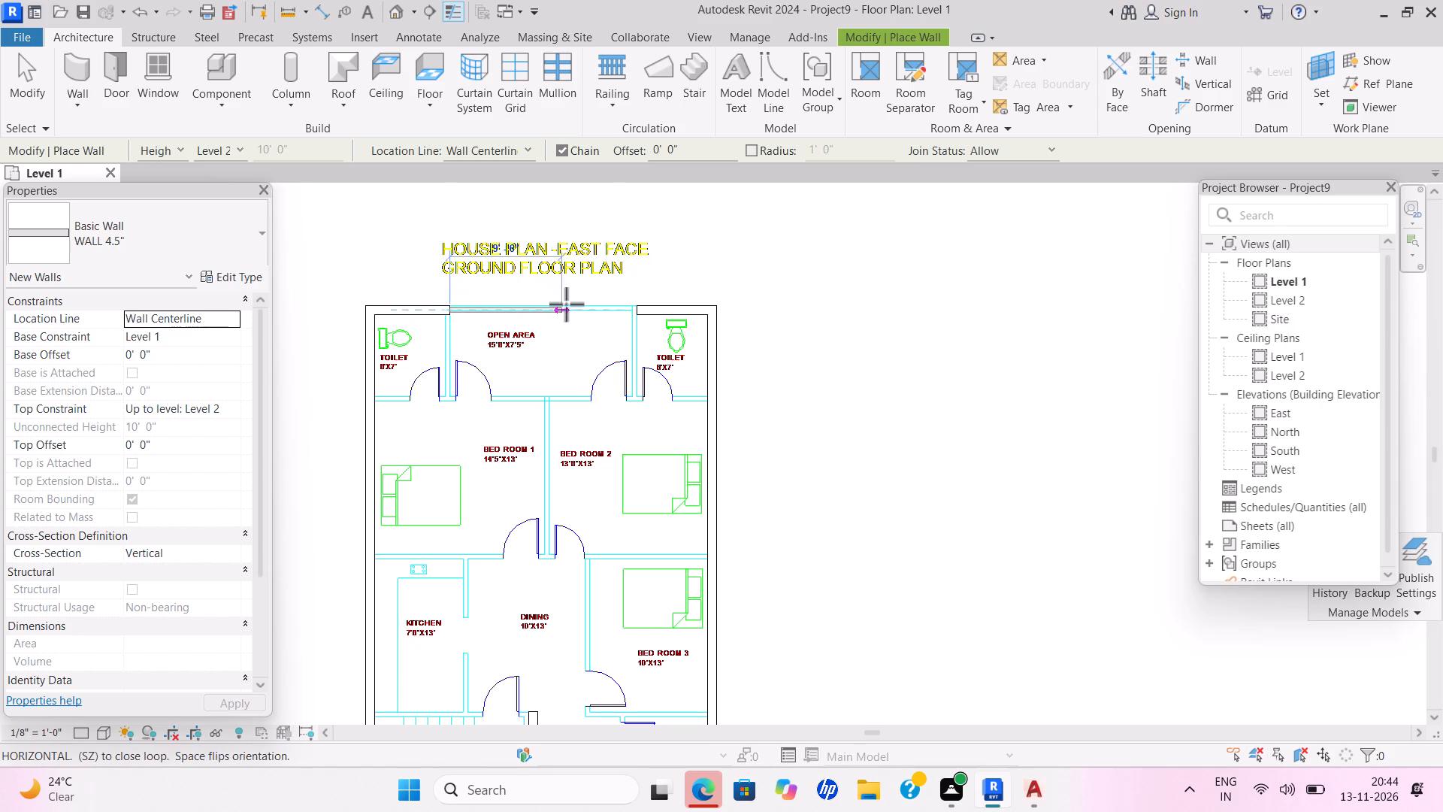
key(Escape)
Set the new walls' location line to Finish Face: Interior, top constraint to Unconnected and unconnected height to 10'.
click(234, 314)
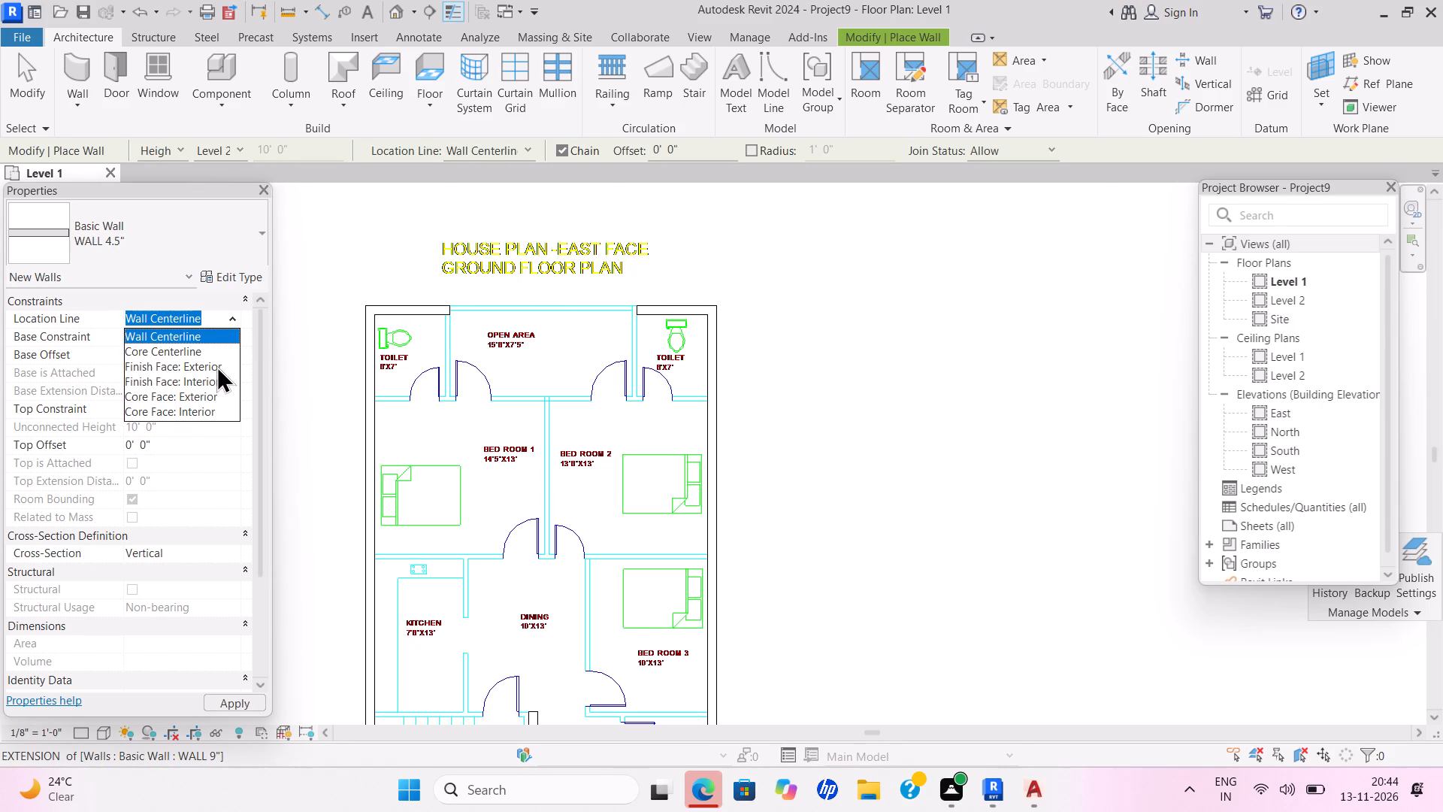
click(212, 378)
click(222, 411)
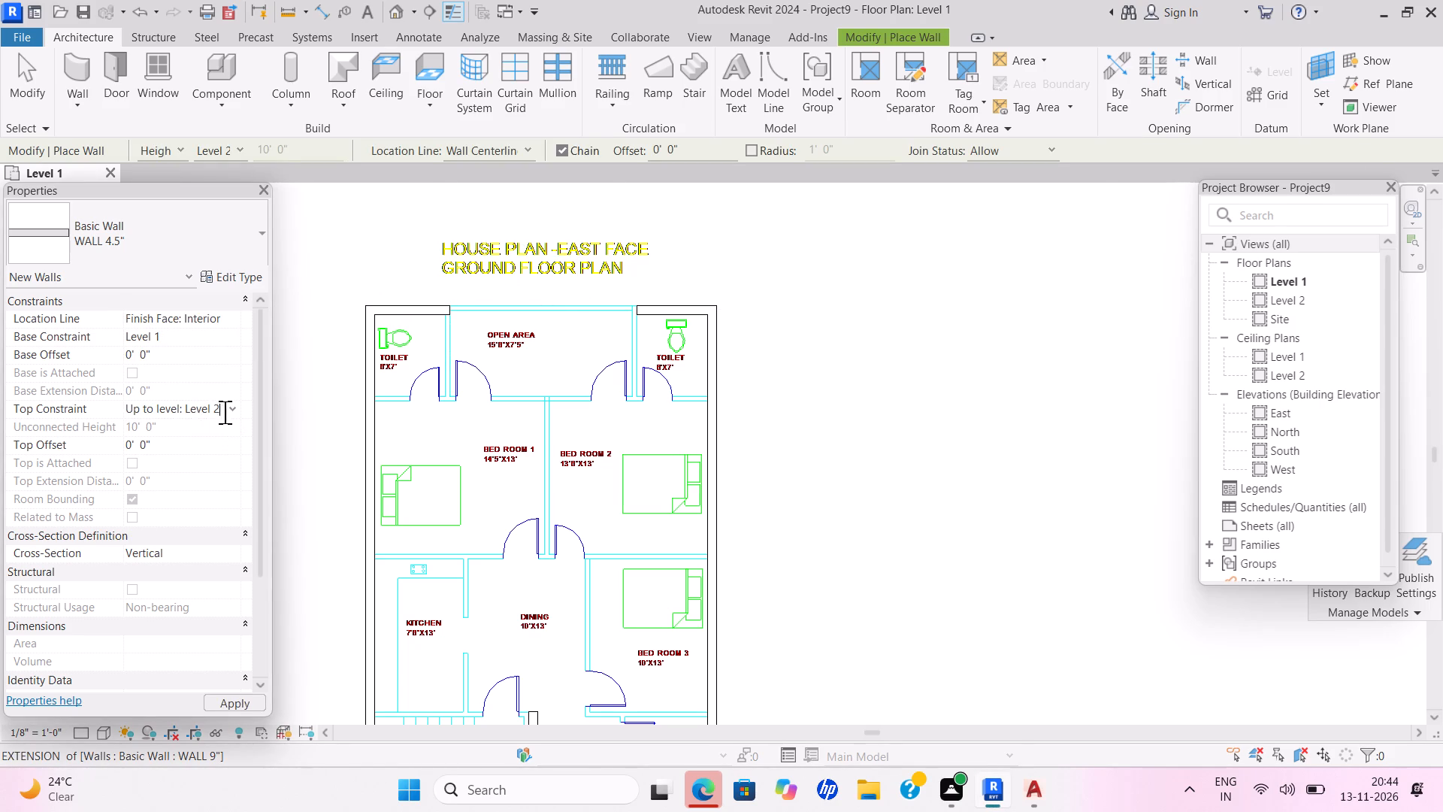
click(228, 408)
click(213, 428)
drag(193, 431, 187, 438)
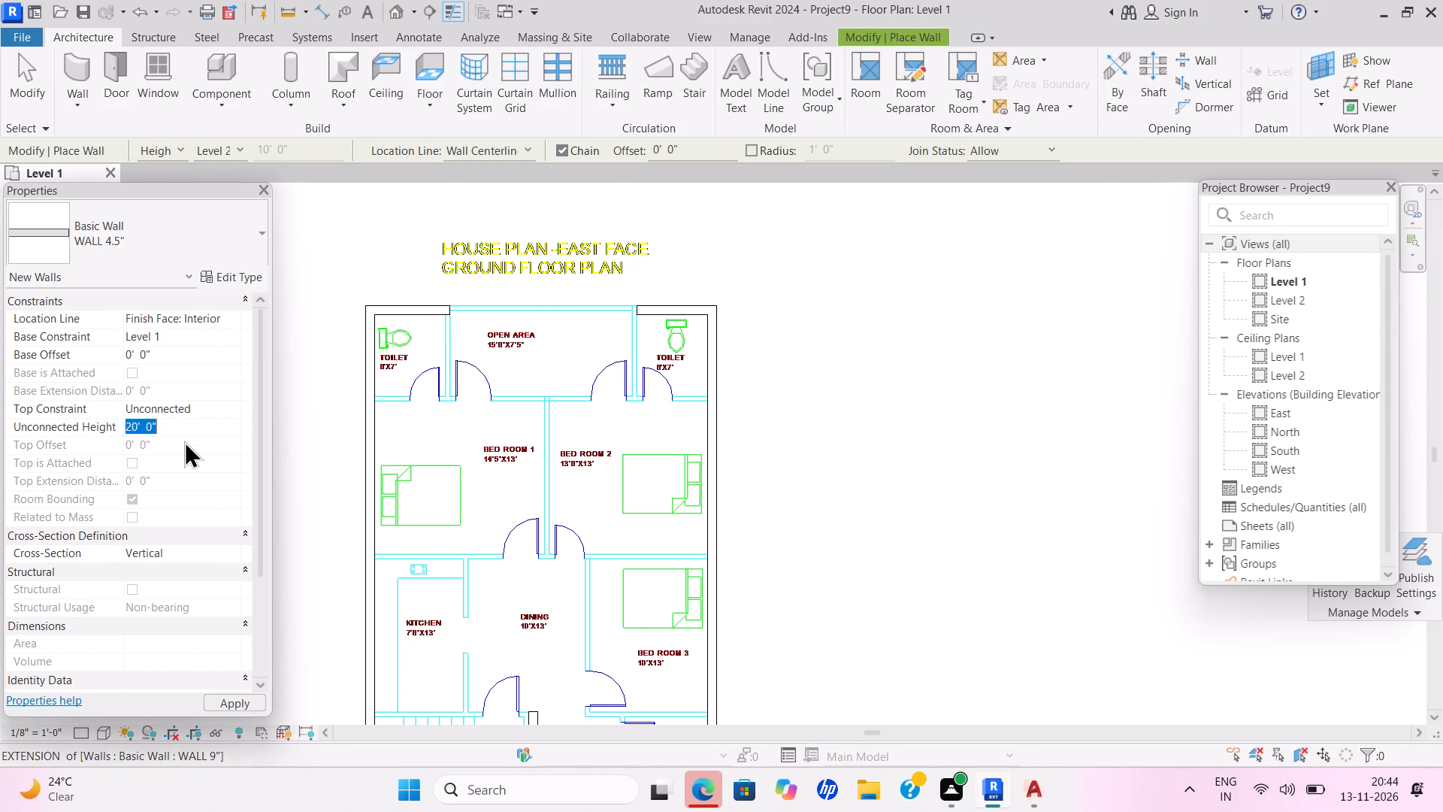
key(BackSpace)
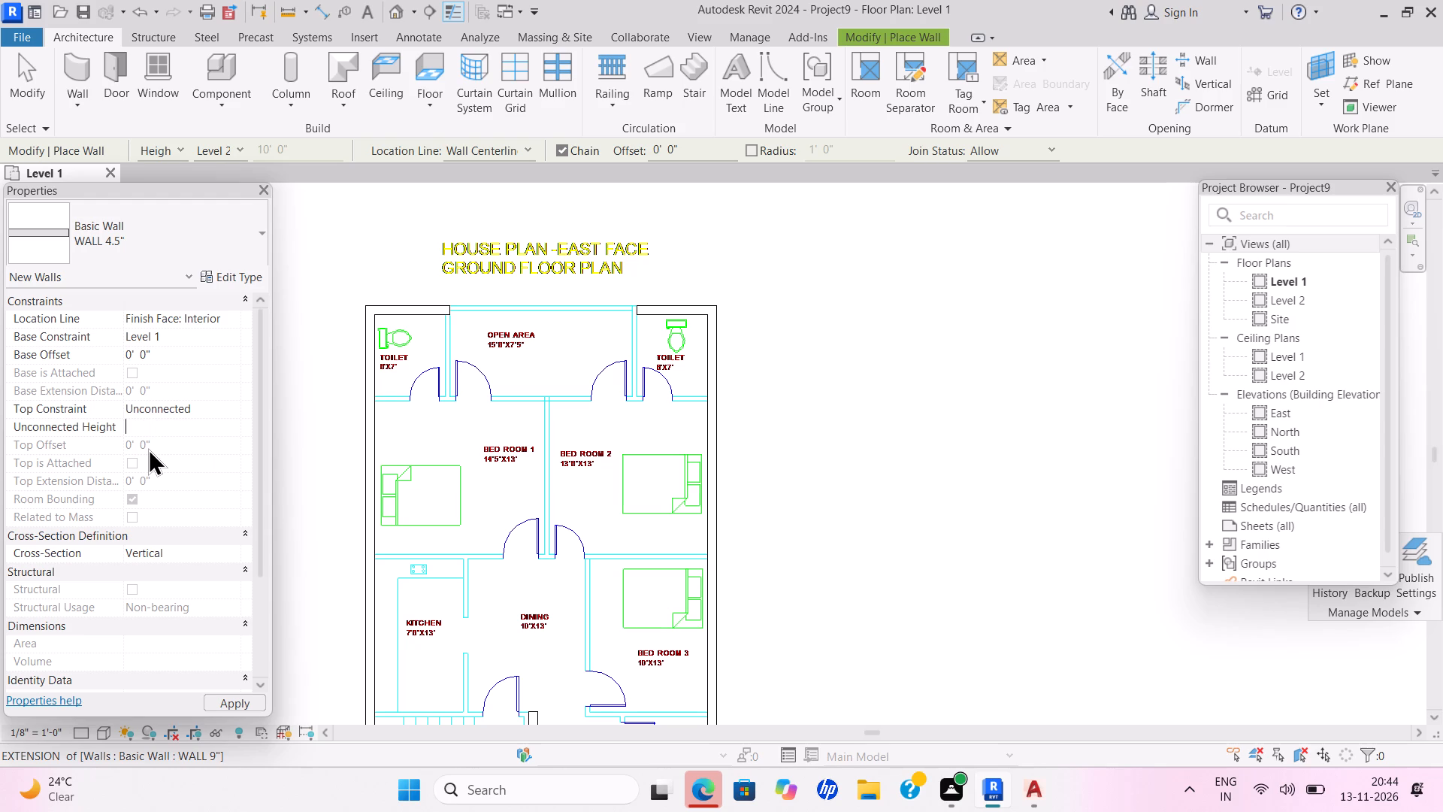
text(10')
key(Return)
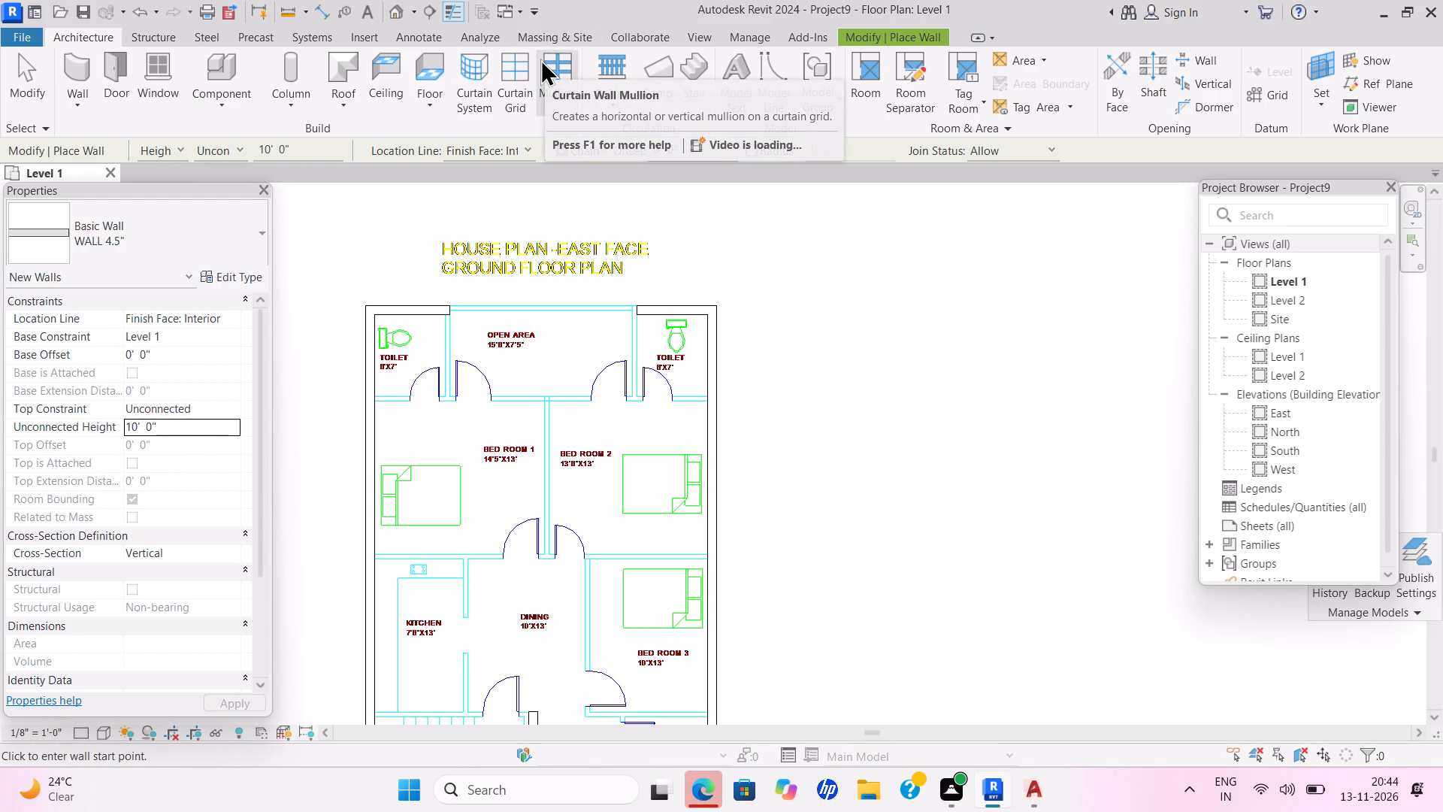
Draw a flipped WALL 4.5" wall along the open area's outer edge, joining the ends of the two toilets' outer walls.
click(448, 298)
key(space)
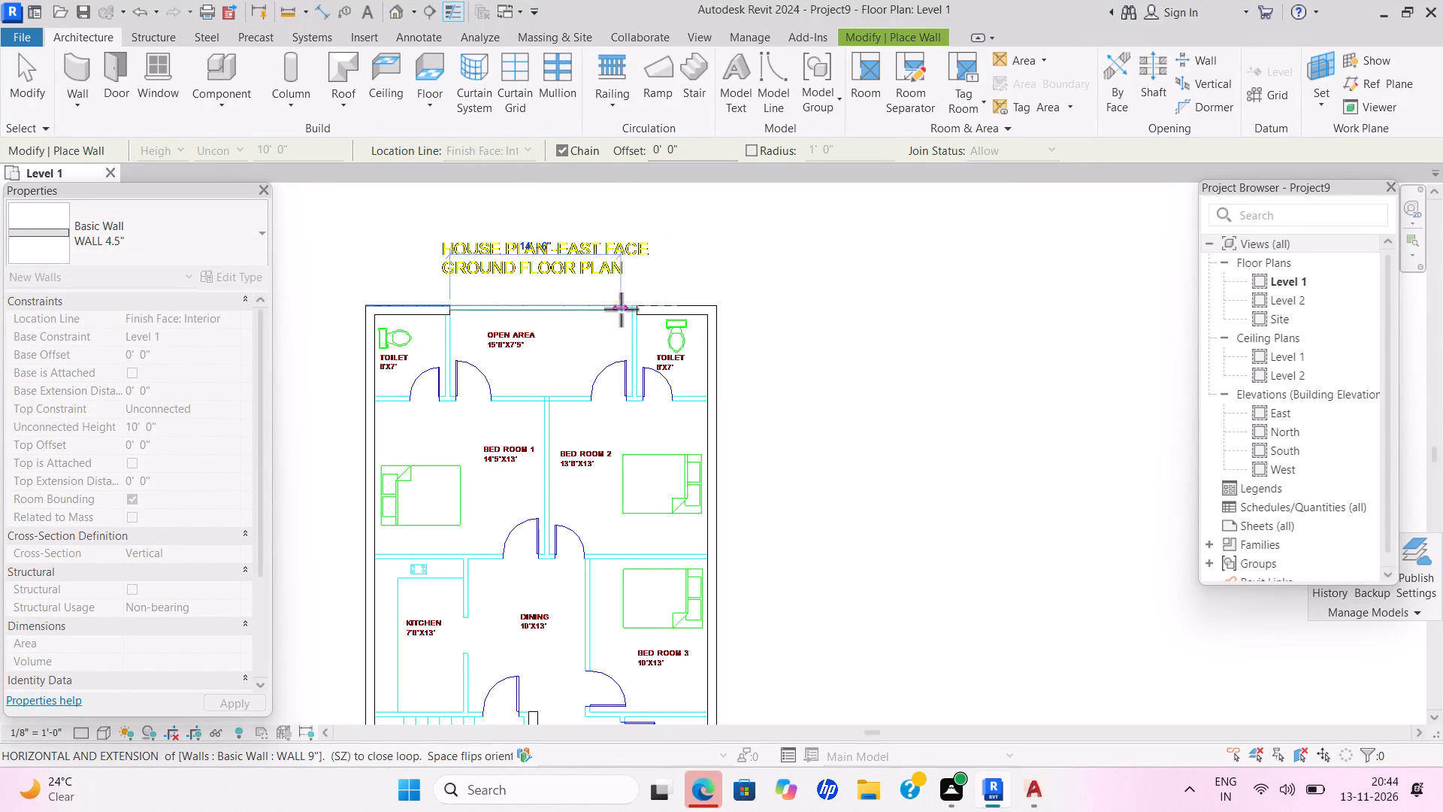
click(640, 305)
key(Escape)
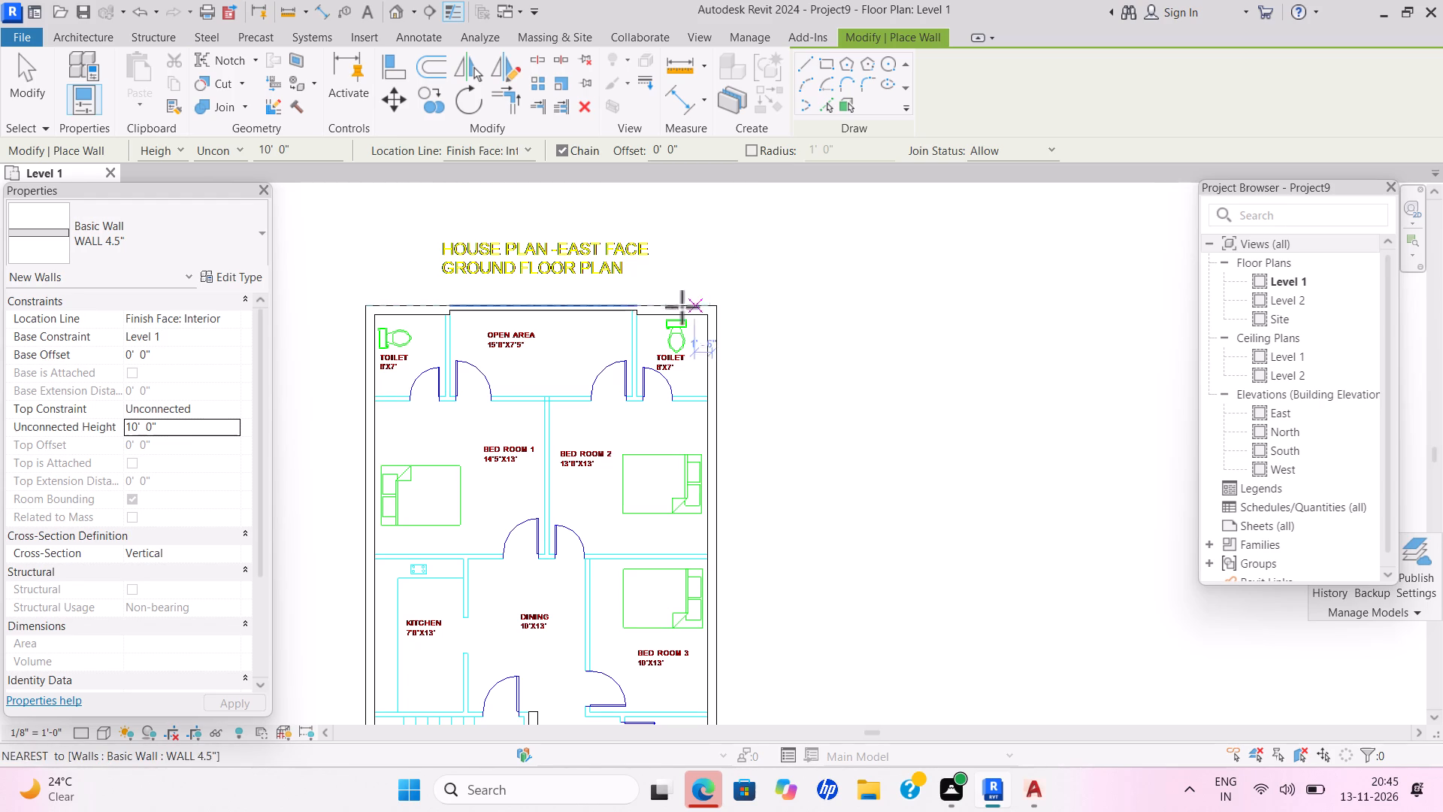
Draw 4.5" walls between the open area and both toilets down to the bedroom line, flipping the one beside Bed Room 1's toilet.
click(628, 315)
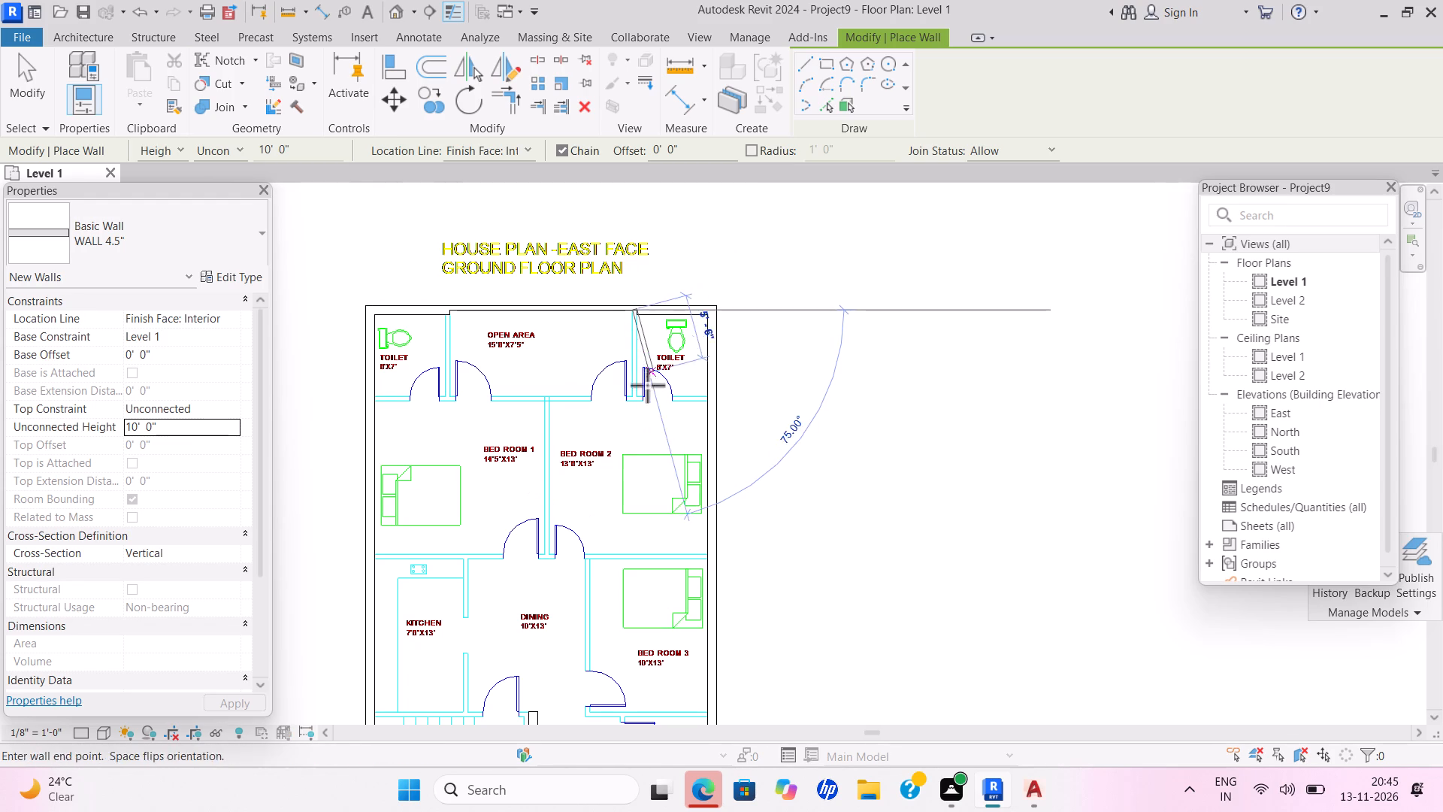
click(628, 397)
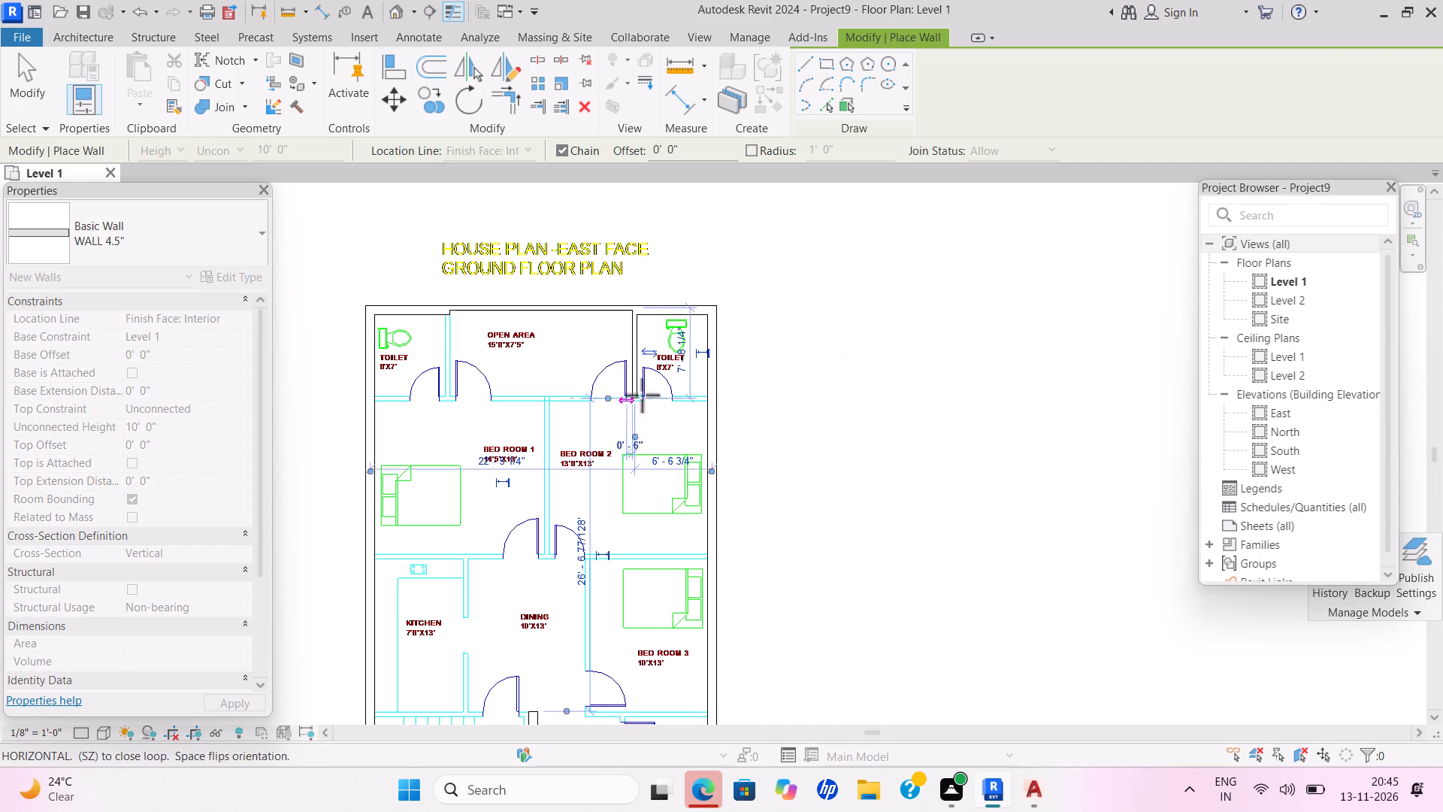
key(Escape)
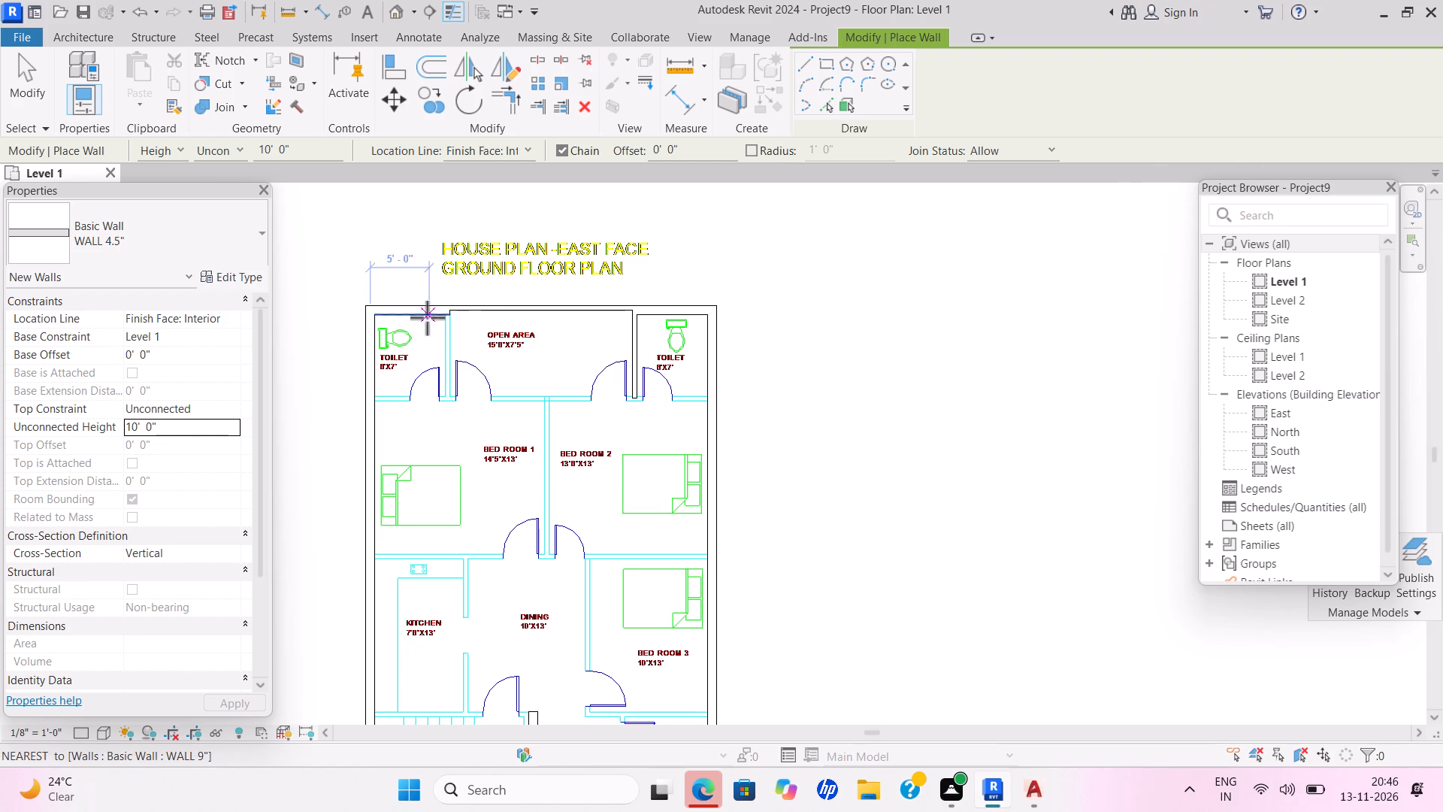
drag(446, 320, 444, 331)
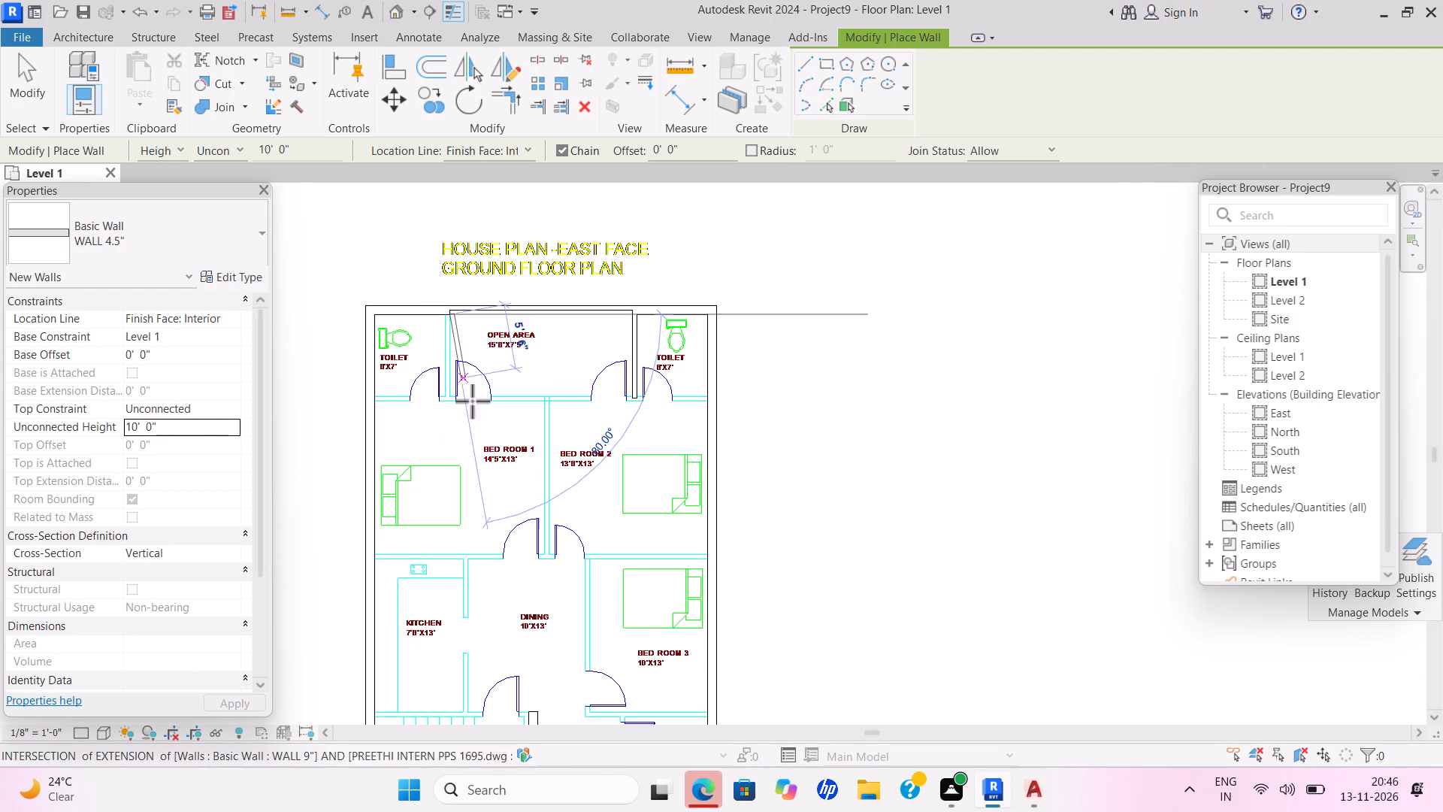
key(space)
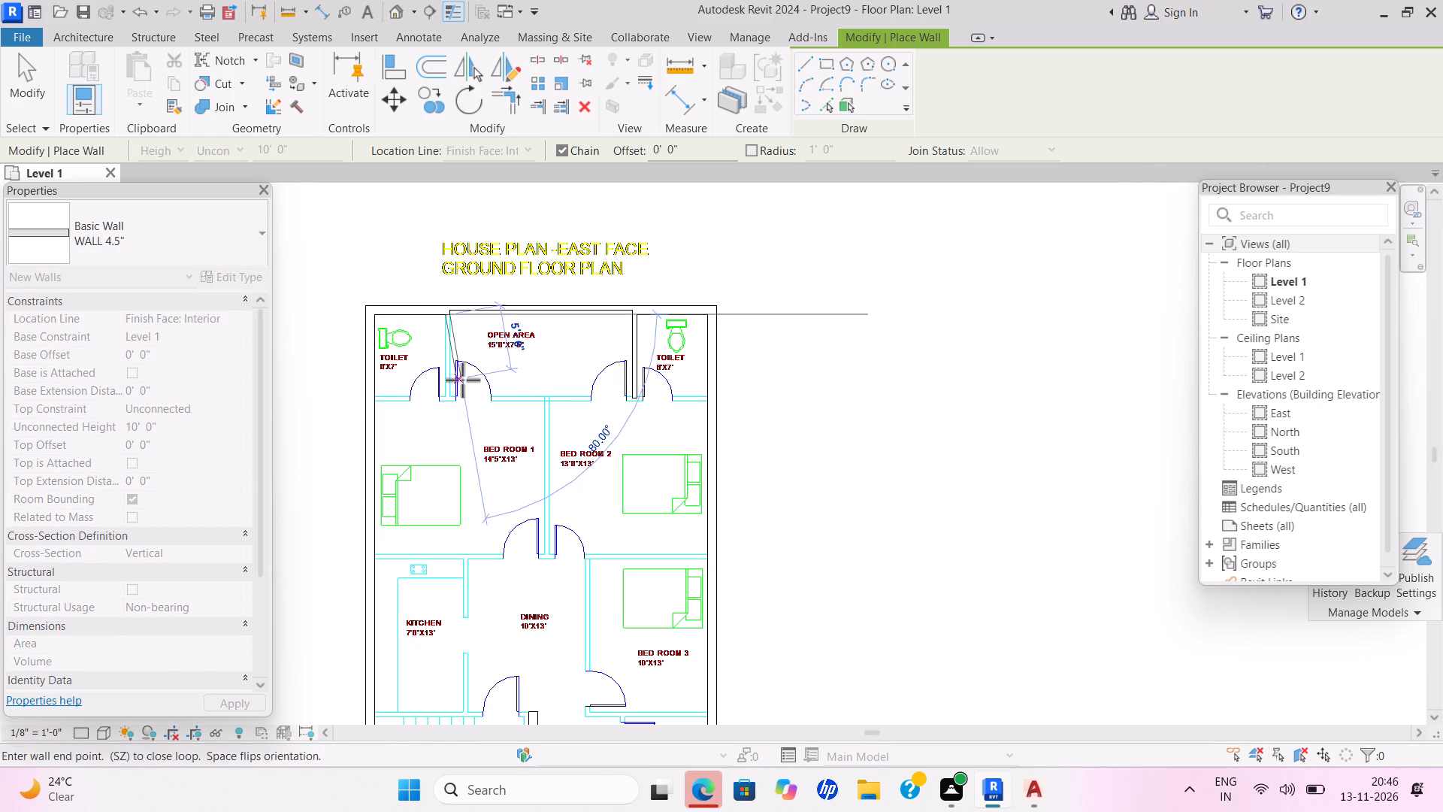
click(448, 397)
key(Escape)
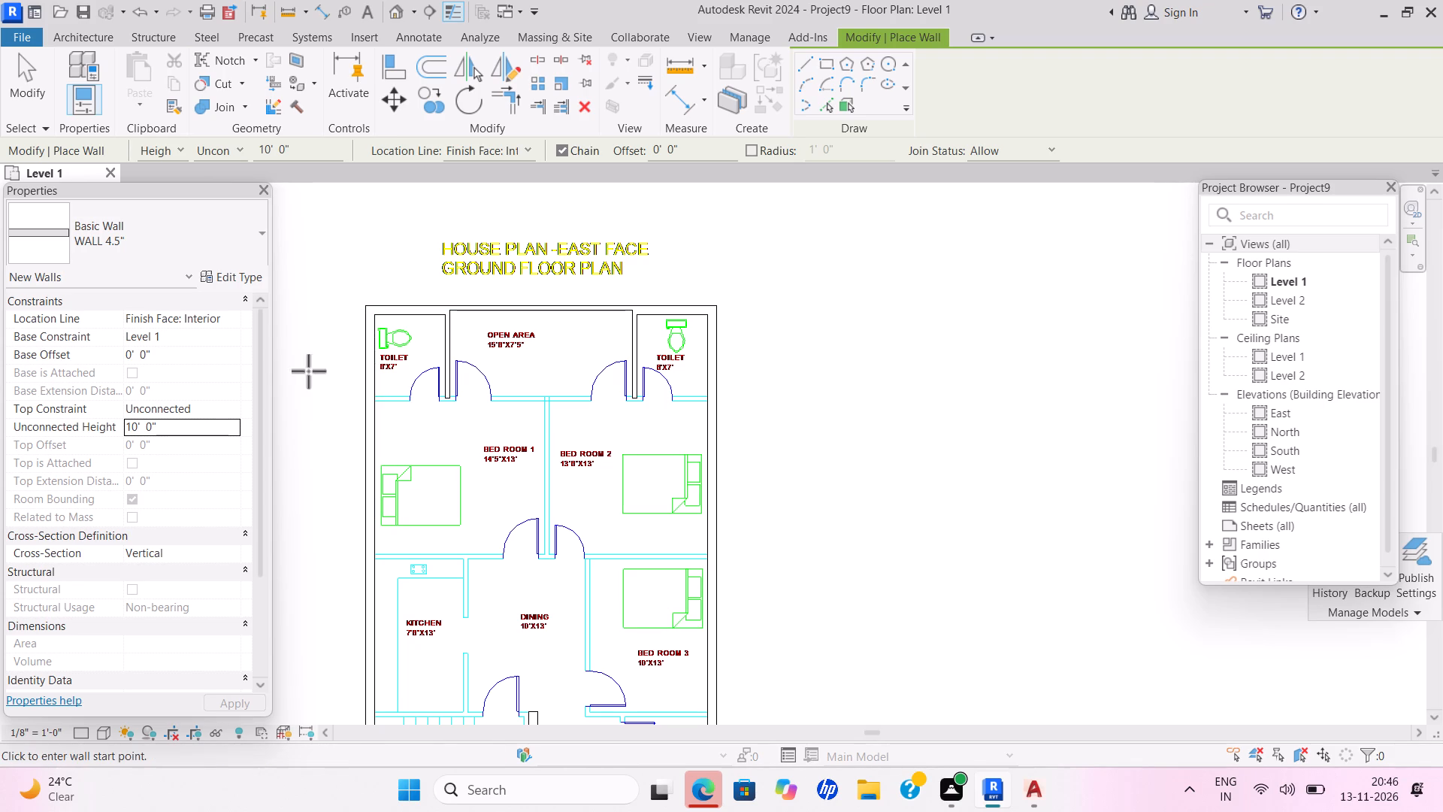
Draw a flipped 4.5" wall about 28'-3" long across the full house width, separating both bedrooms from the toilets and open area.
click(376, 406)
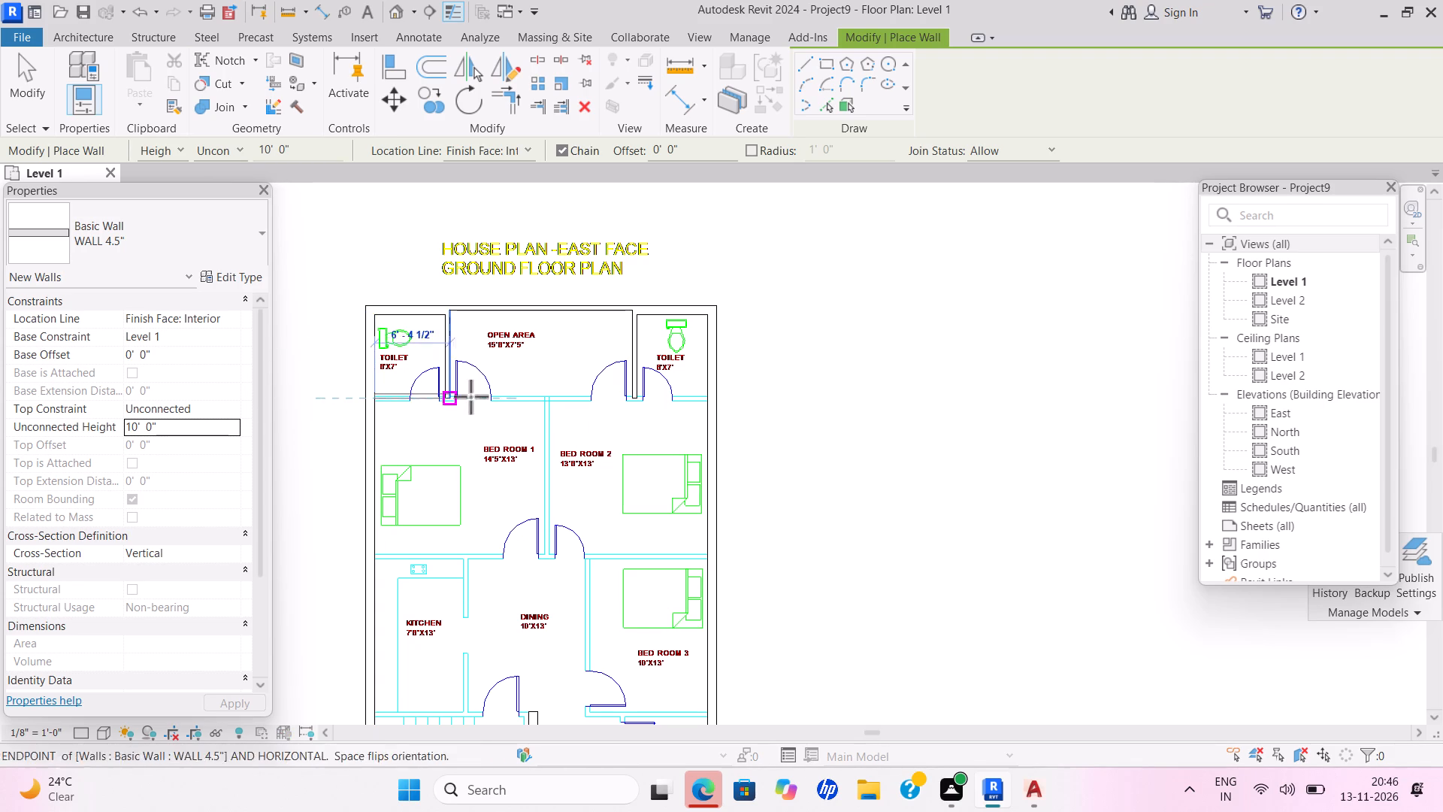
key(Escape)
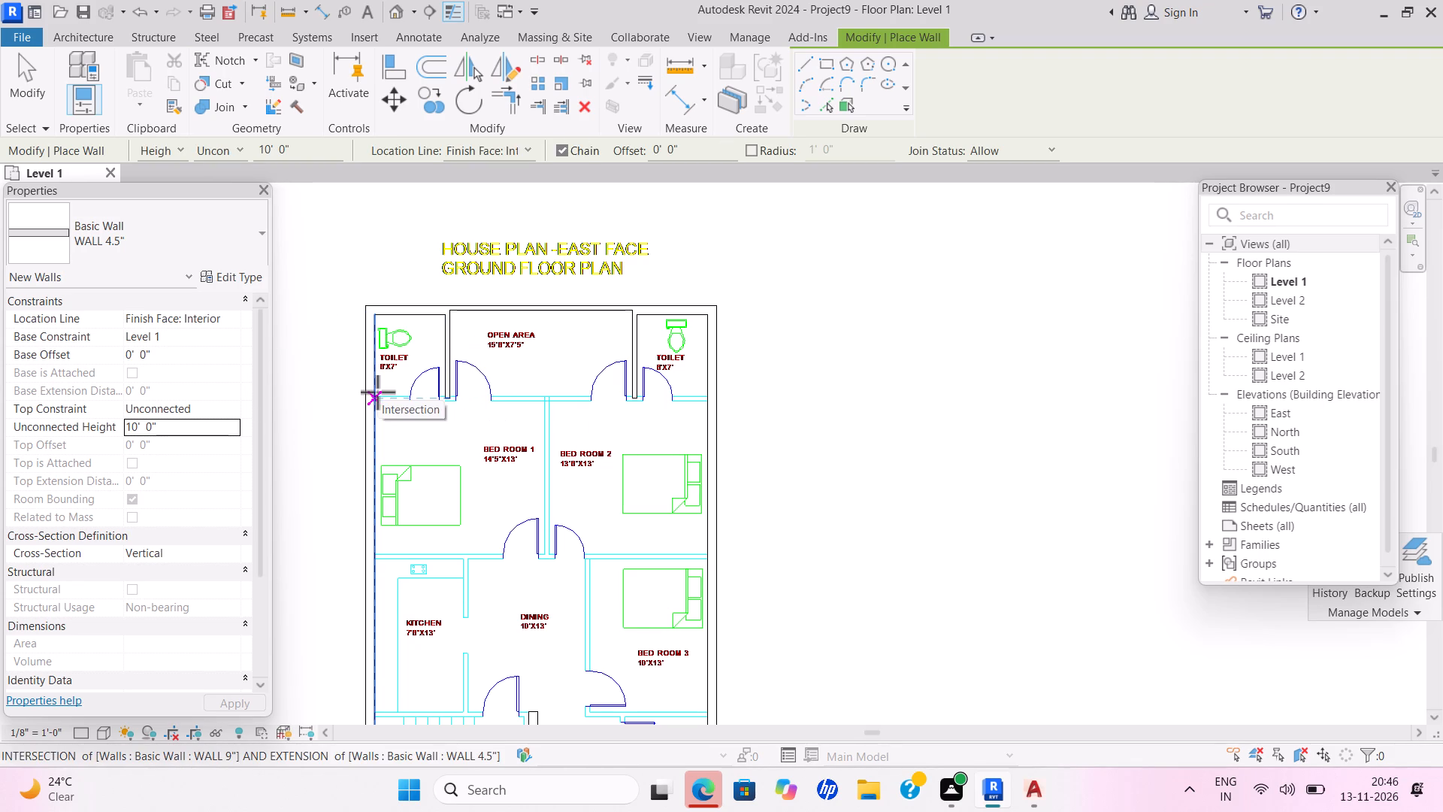
click(704, 408)
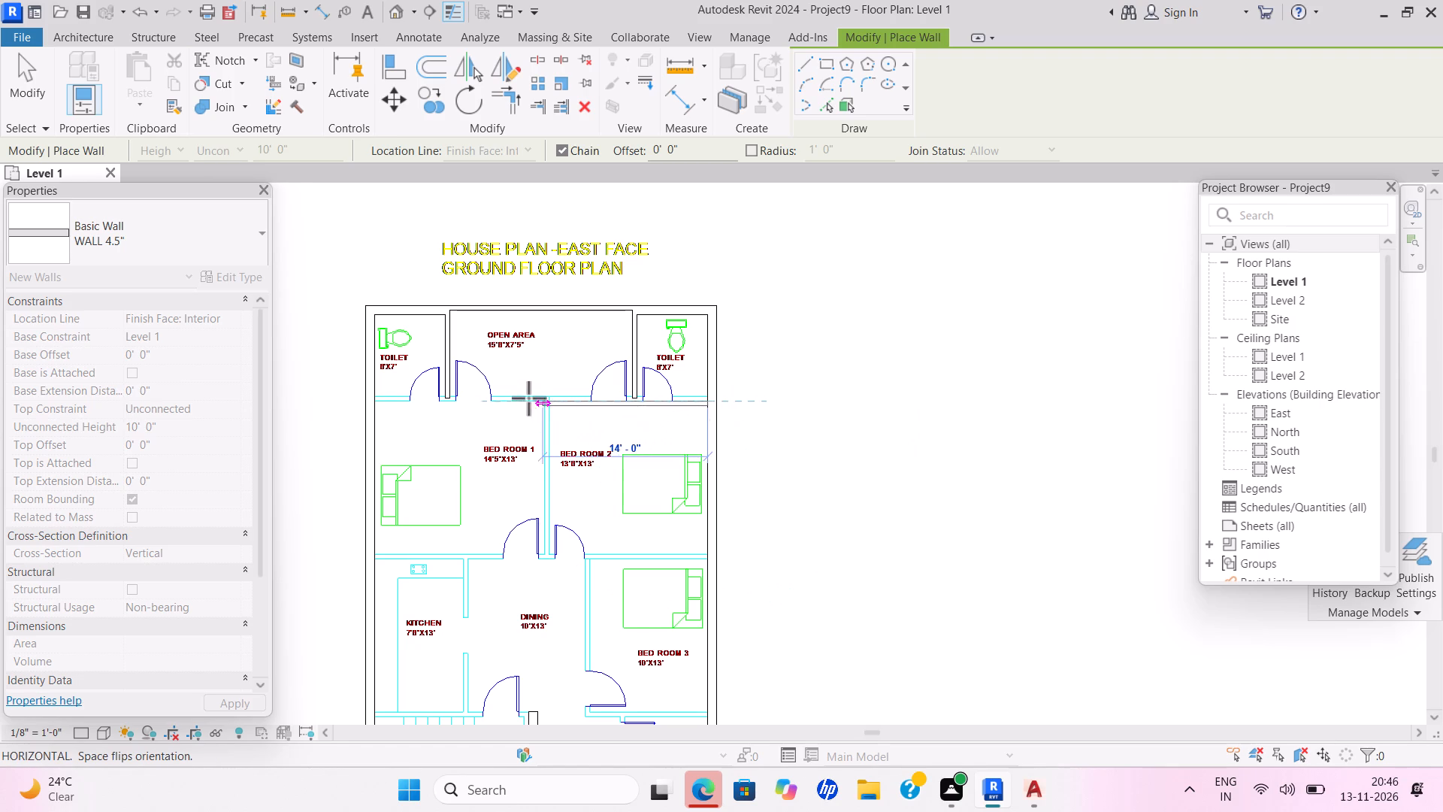
key(space)
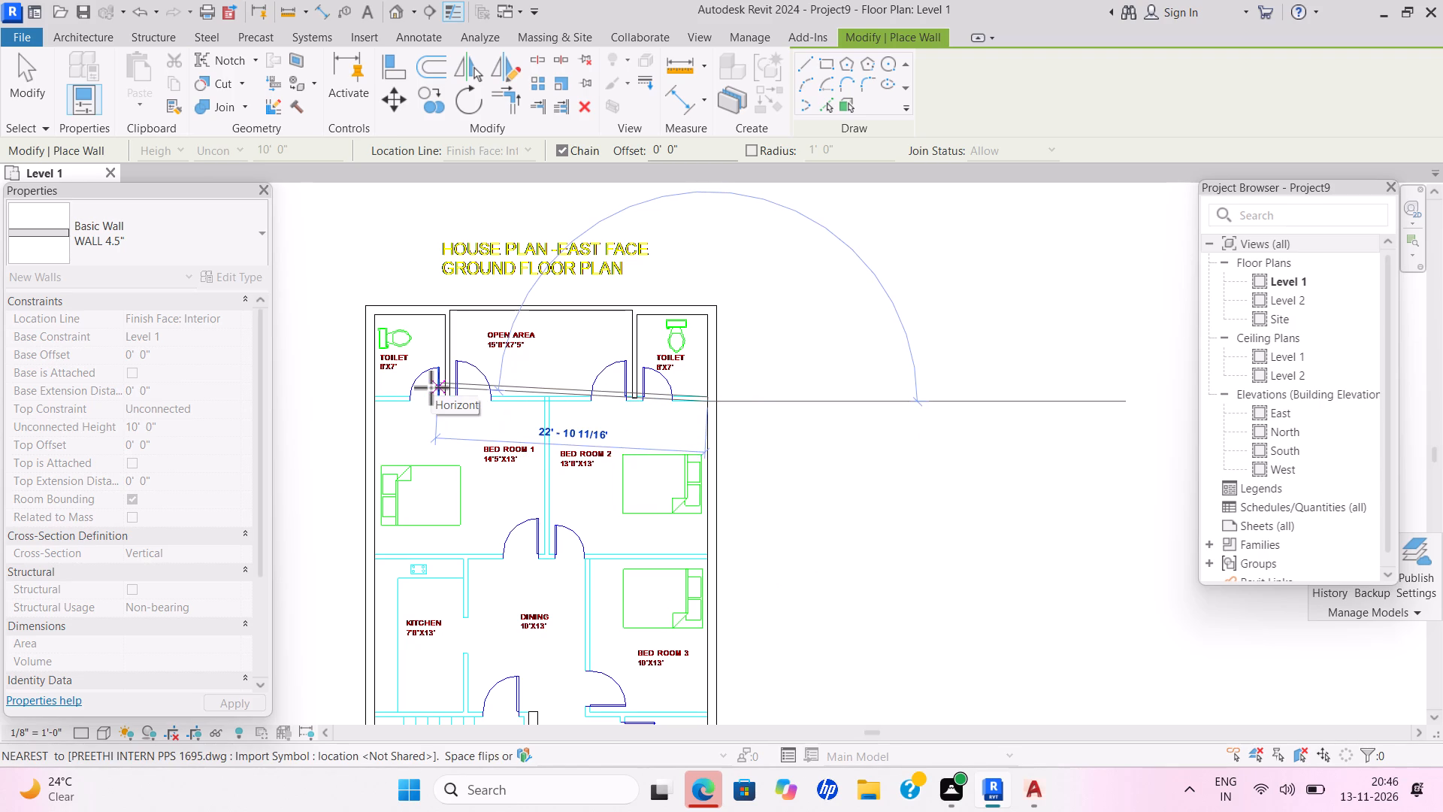
click(379, 404)
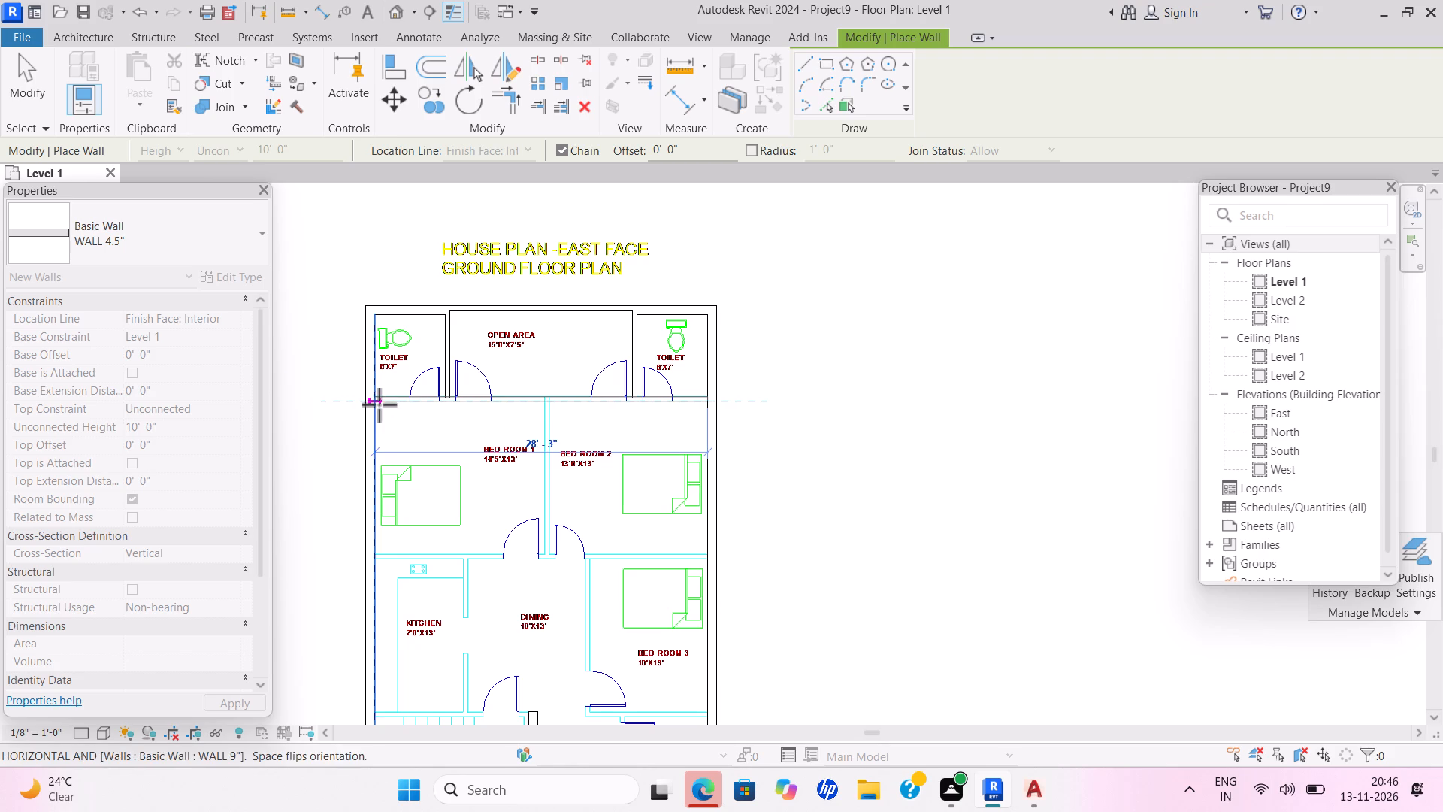
key(Escape)
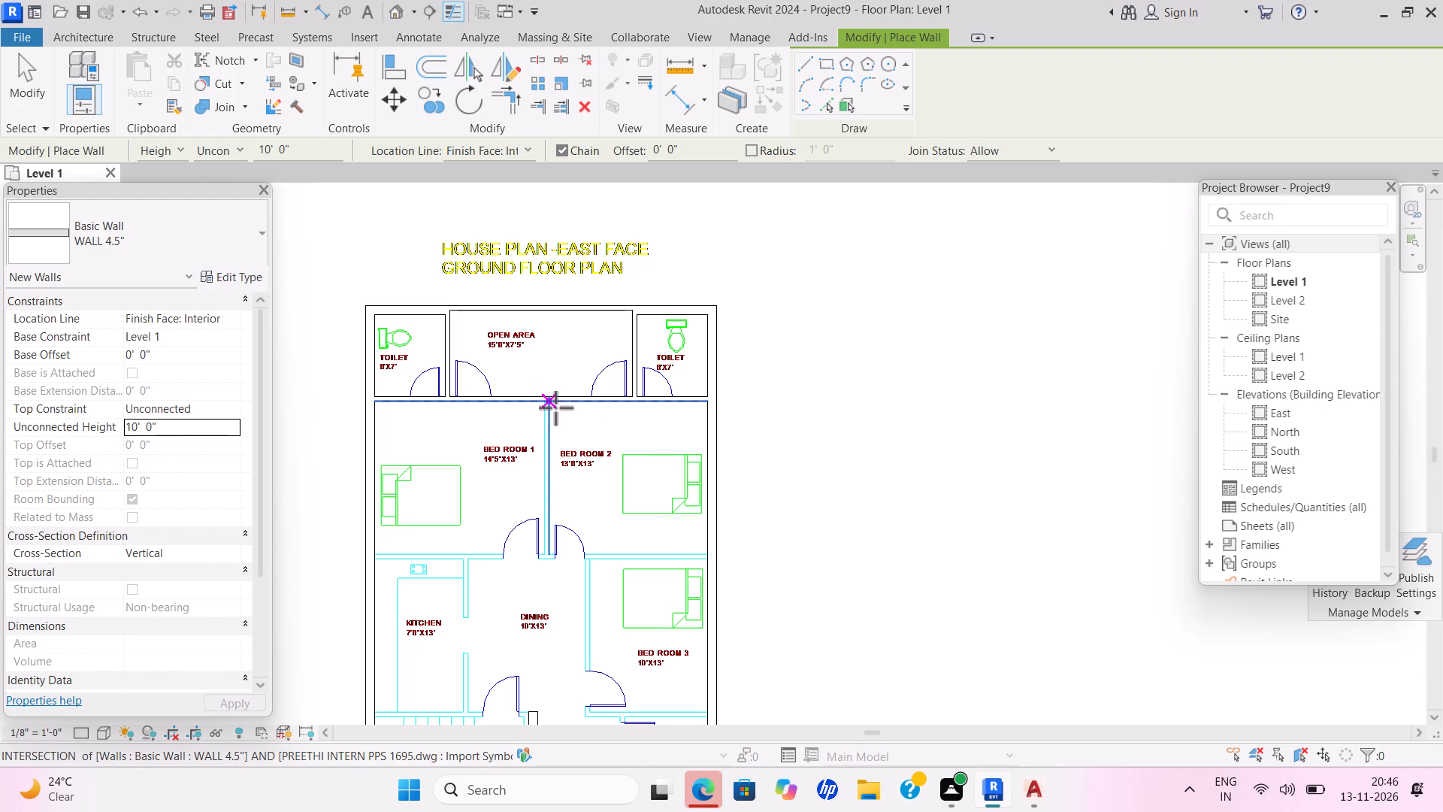
Draw flipped 4.5" walls between Bed Room 1 and Bed Room 2 and across the full house width along the kitchen side of both bedrooms.
click(555, 408)
key(space)
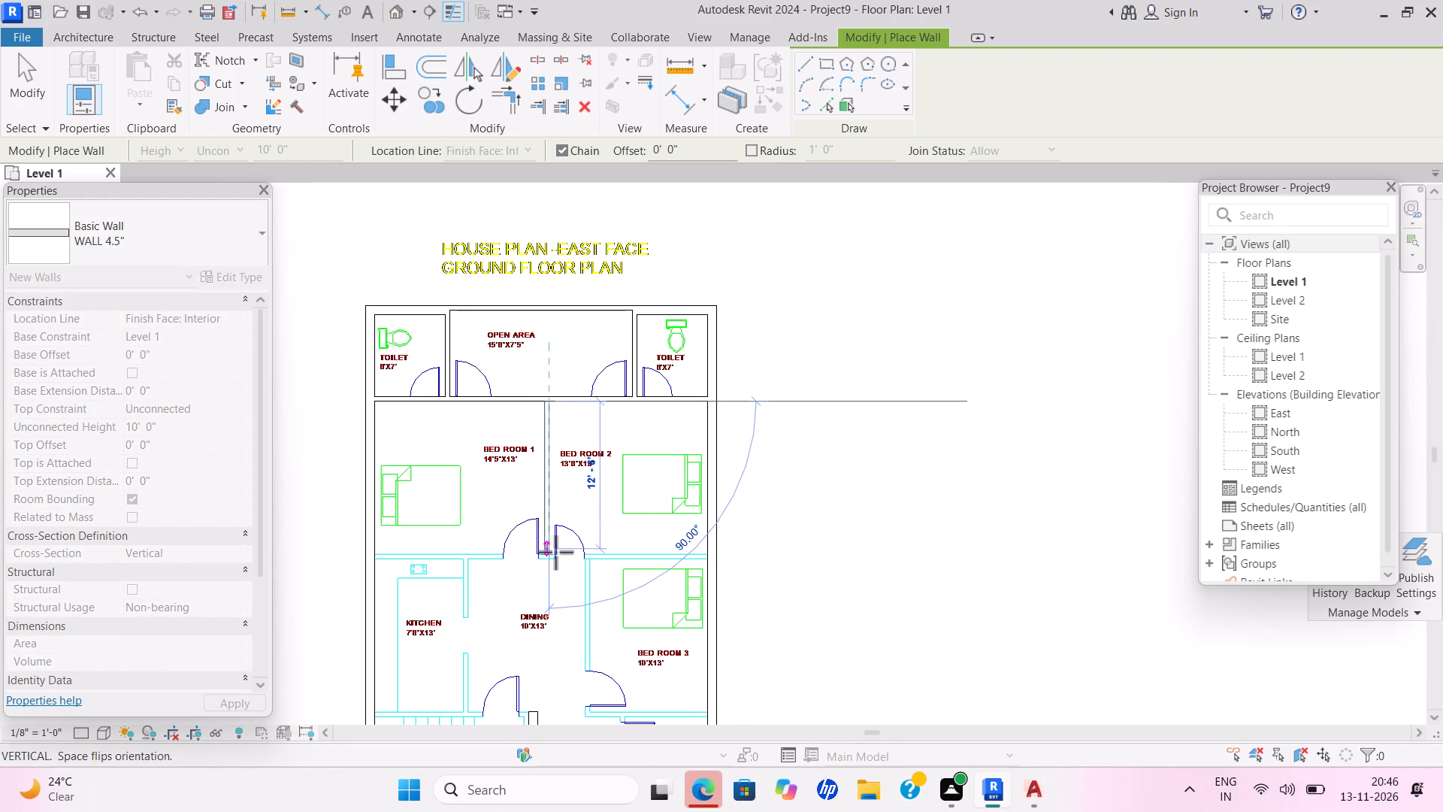
click(555, 552)
key(Escape)
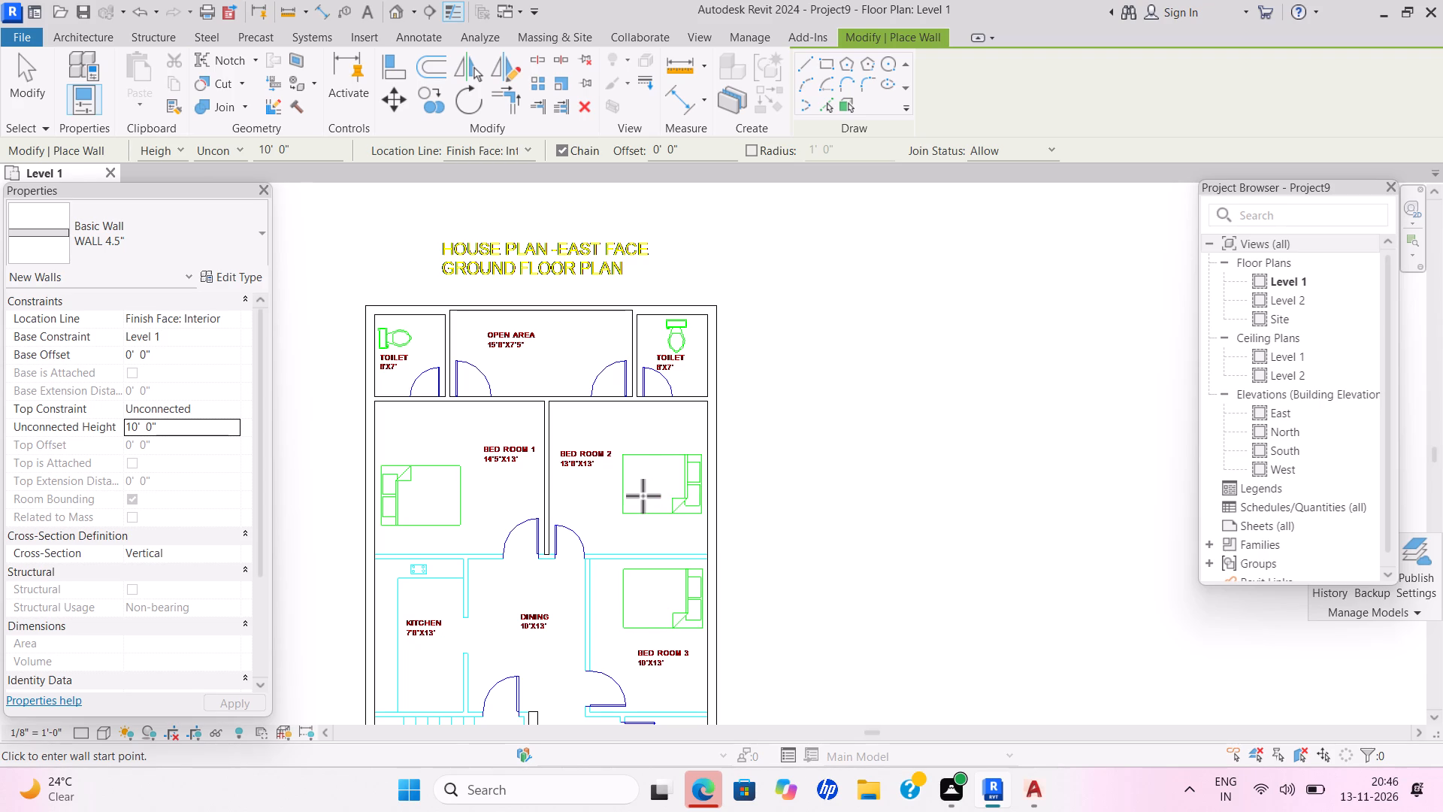
click(380, 559)
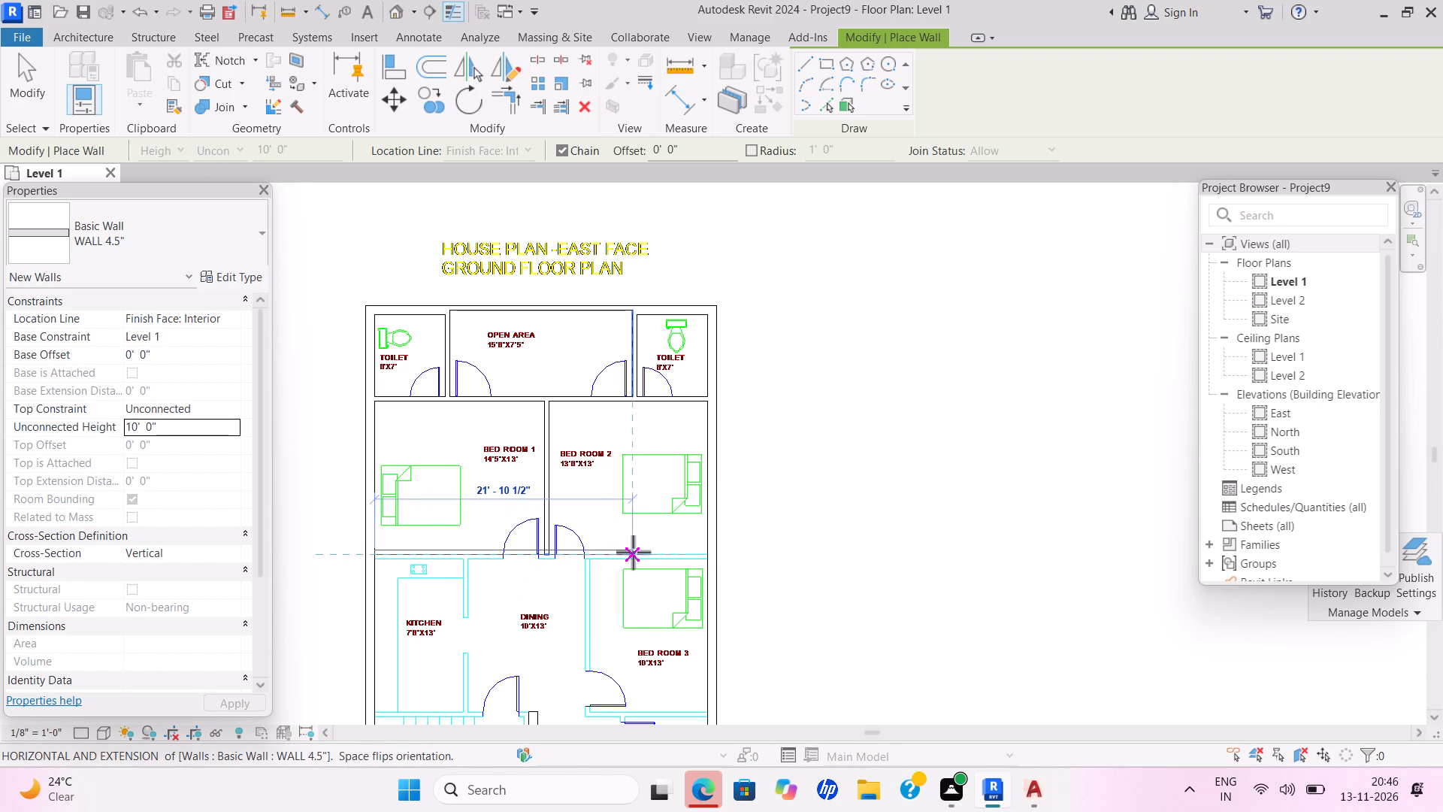
key(space)
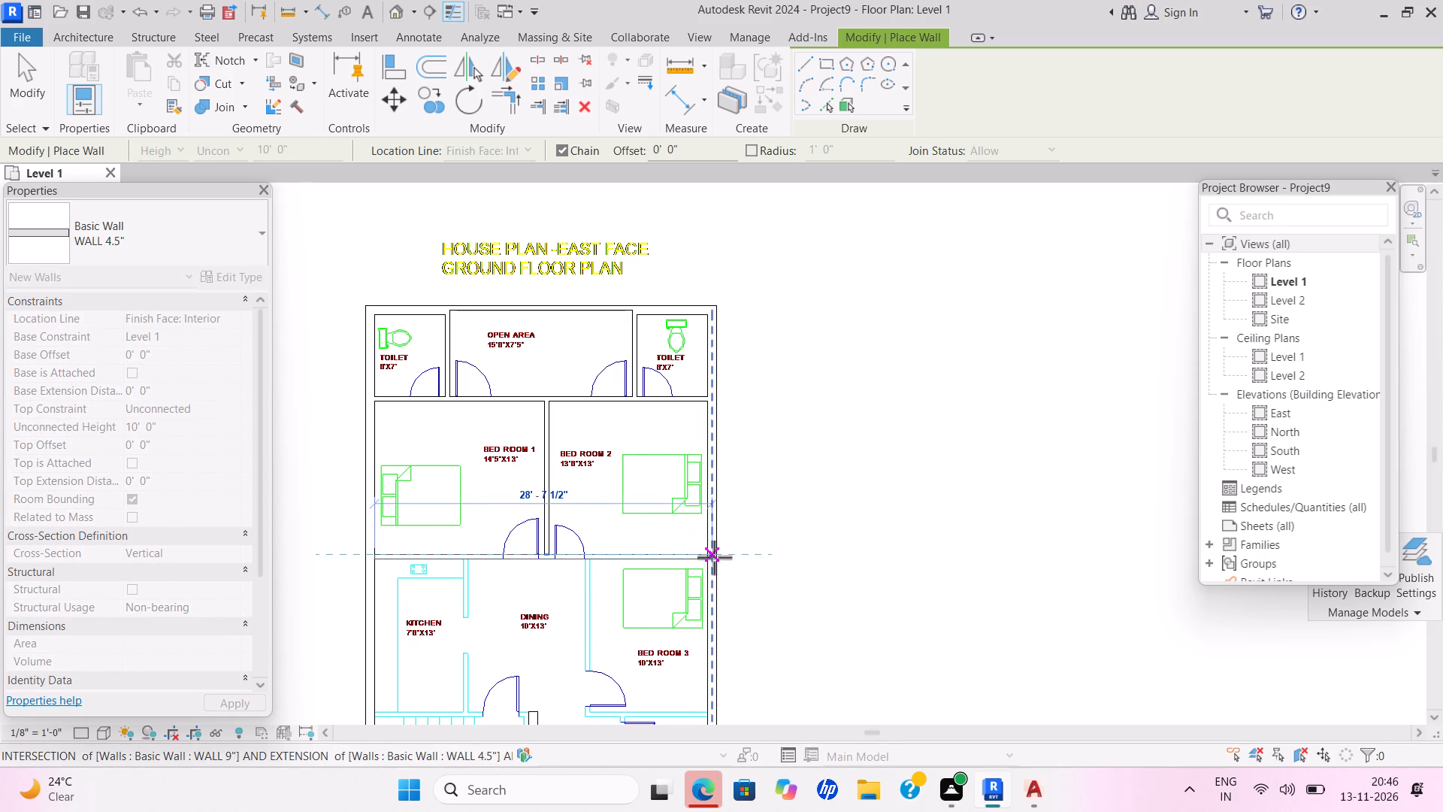
click(714, 557)
key(Escape)
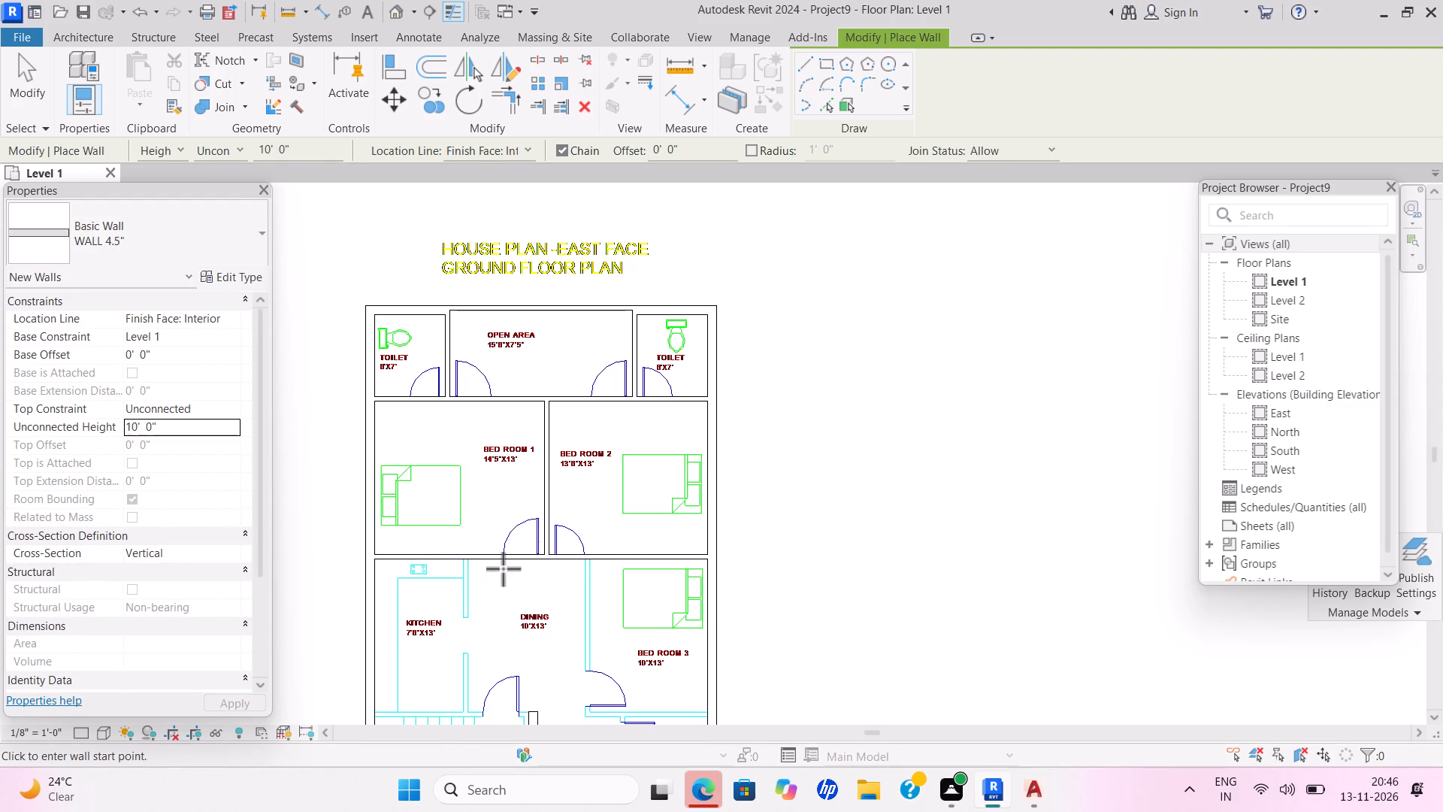
Draw a 4.5" wall about 13' long between the kitchen and dining, from the bedroom wall to the staircase line.
scroll(503, 568, down, 1)
middle_drag(504, 565, 555, 466)
drag(519, 466, 519, 475)
click(524, 598)
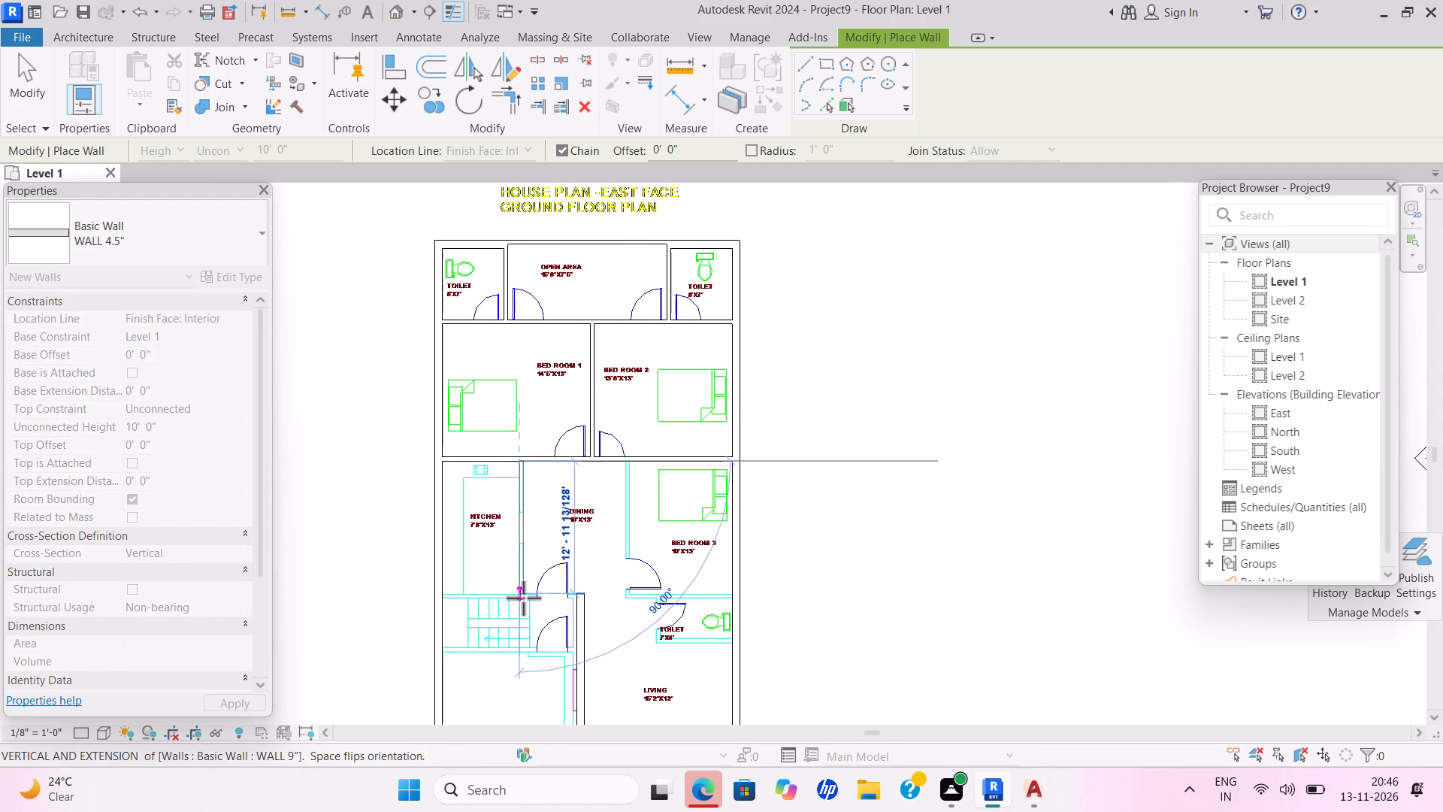
key(Escape)
Draw 4.5" walls along both long sides of the staircase, from the outer wall to the wall beside the living room.
click(441, 604)
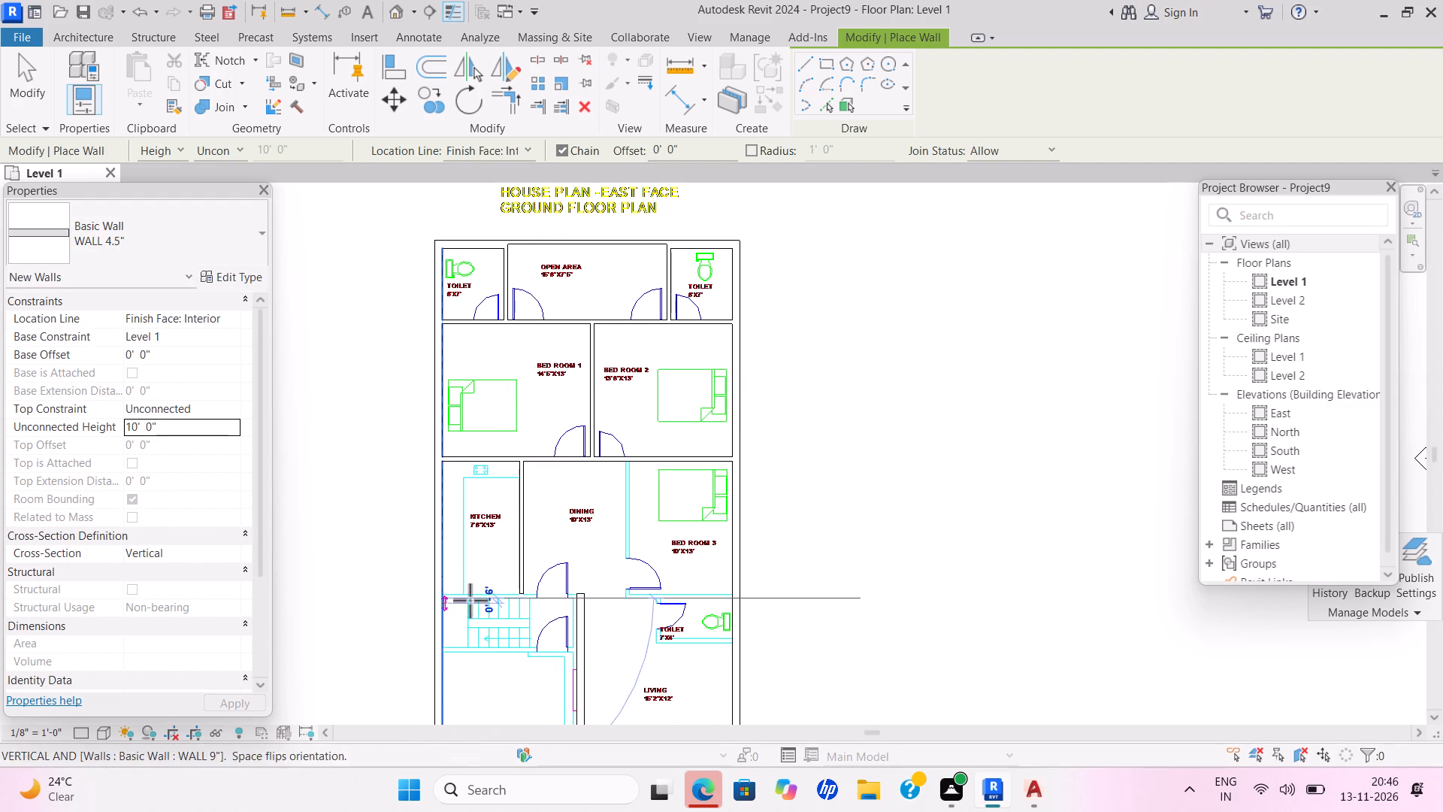
click(579, 607)
key(Escape)
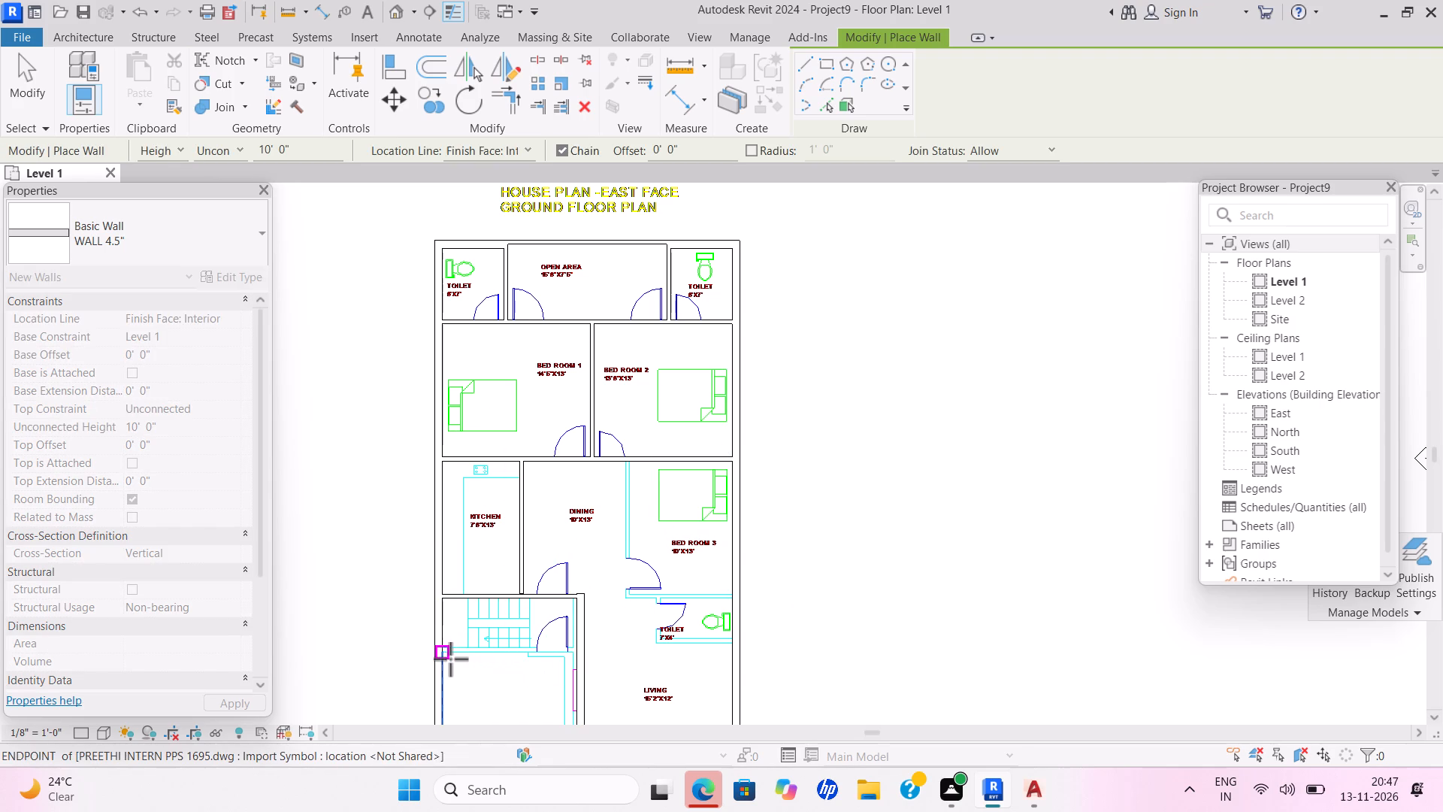
click(450, 659)
click(579, 656)
key(Escape)
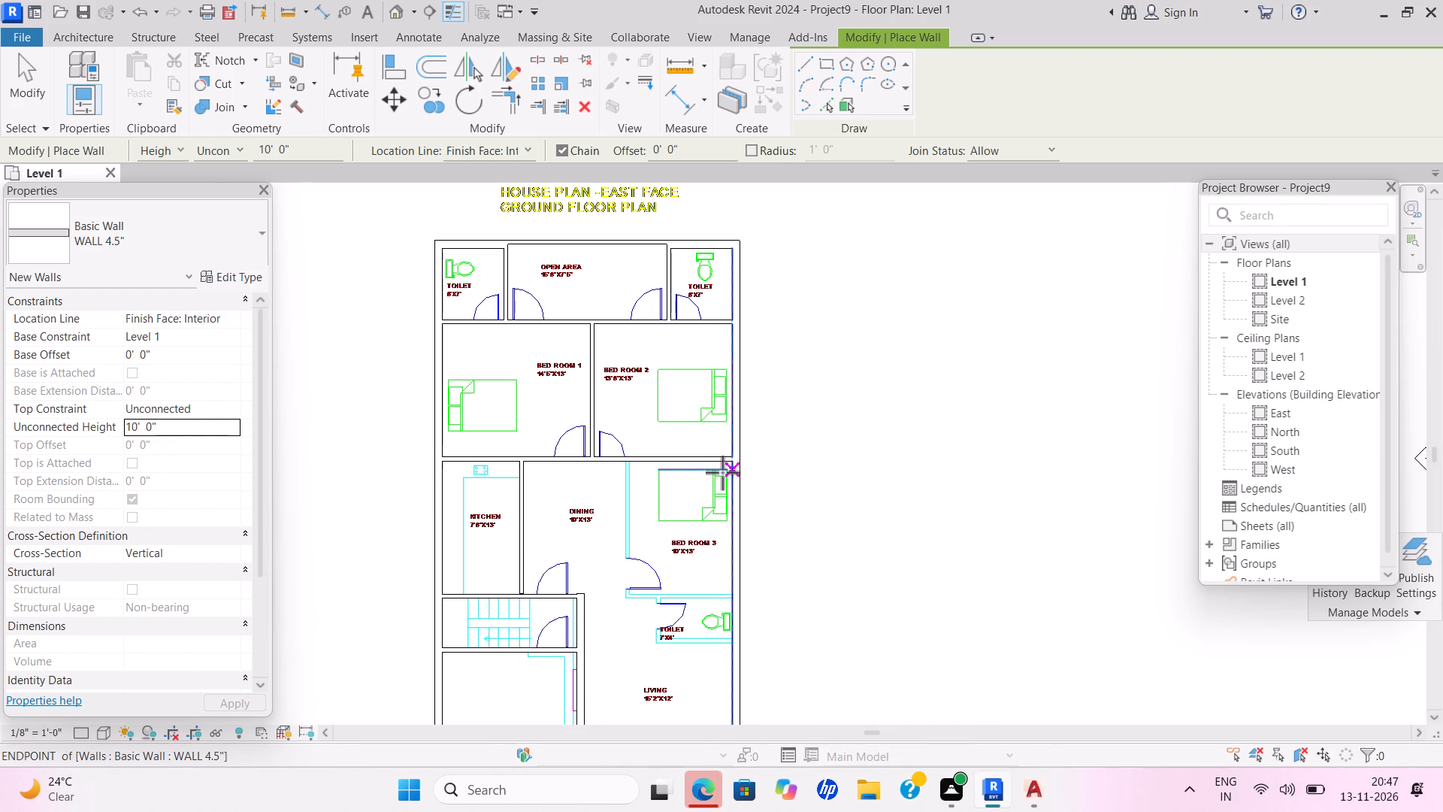
Draw chained 4.5" walls around Bed Room 3, down its dining side and across to the outer wall.
click(628, 465)
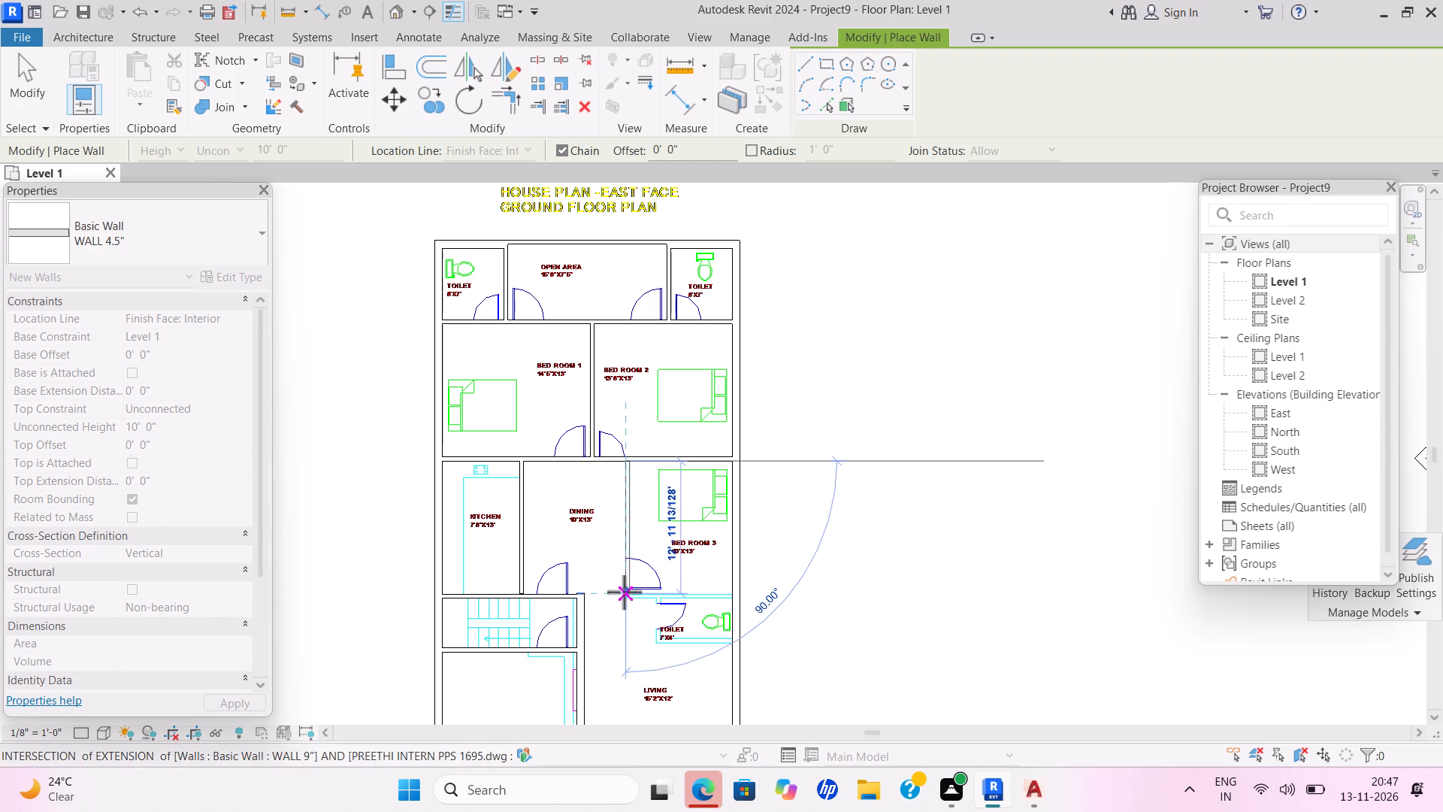
click(627, 601)
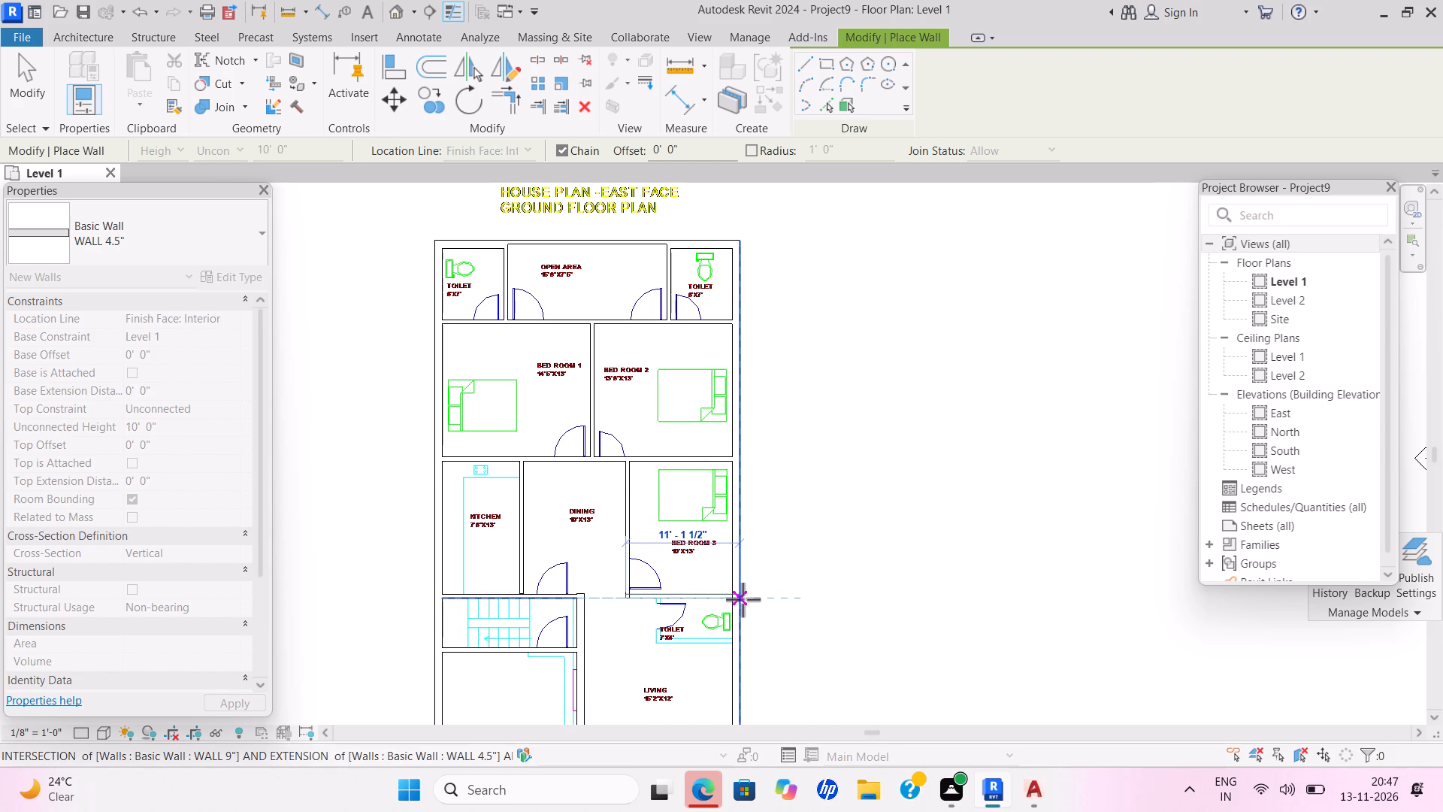
click(743, 599)
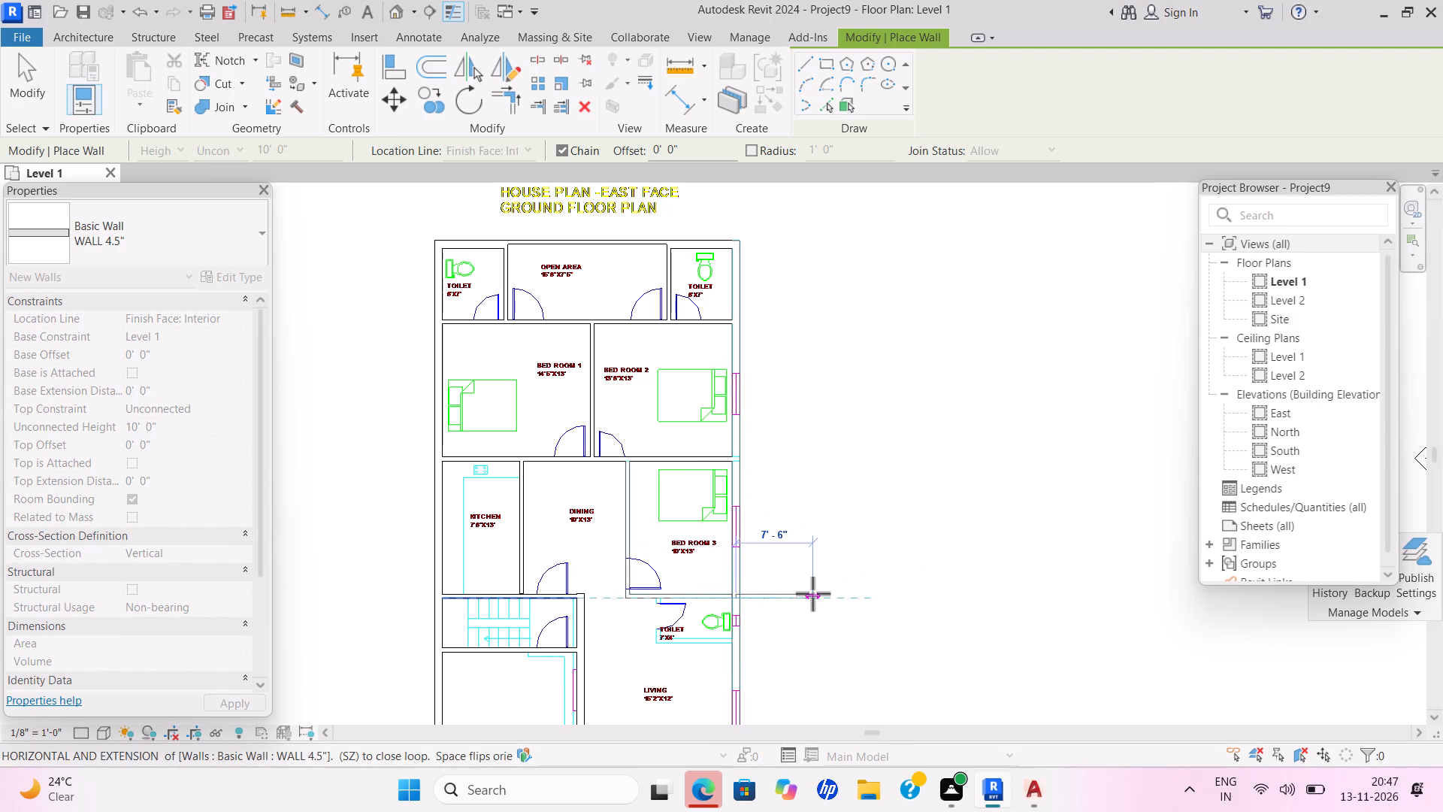
key(Escape)
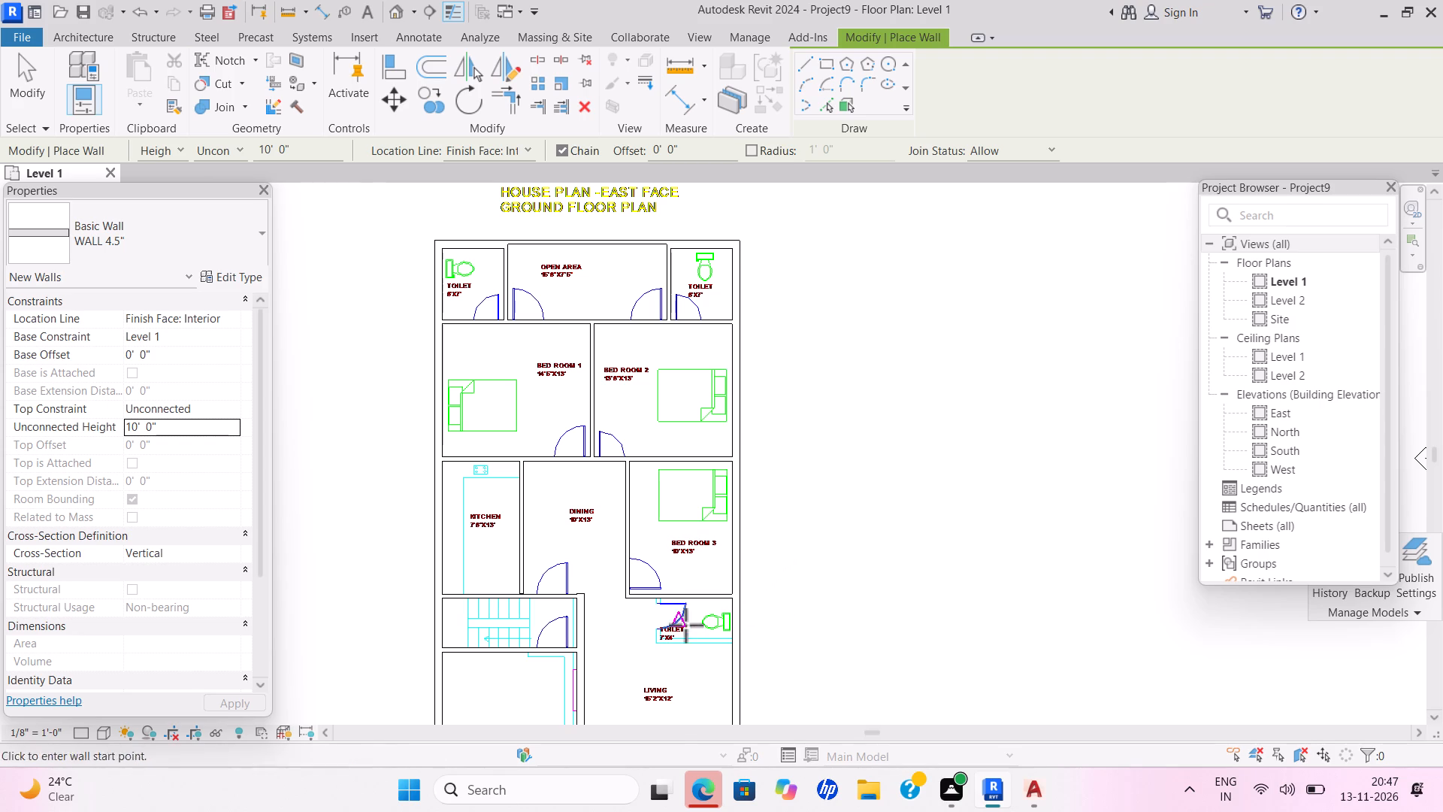
Enclose the toilet beside the living room with 4.5" walls on its open side and along the living room edge.
click(655, 604)
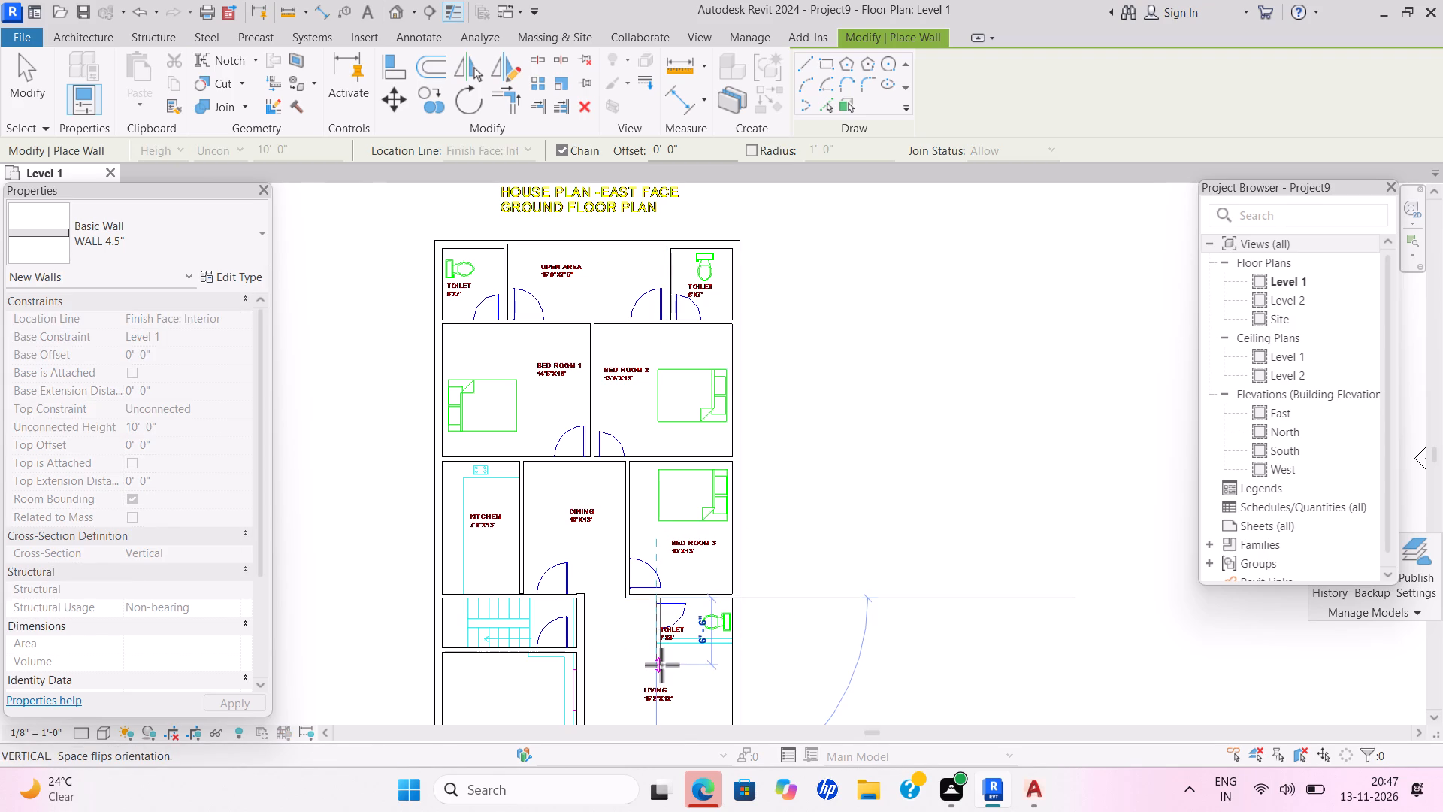
click(658, 641)
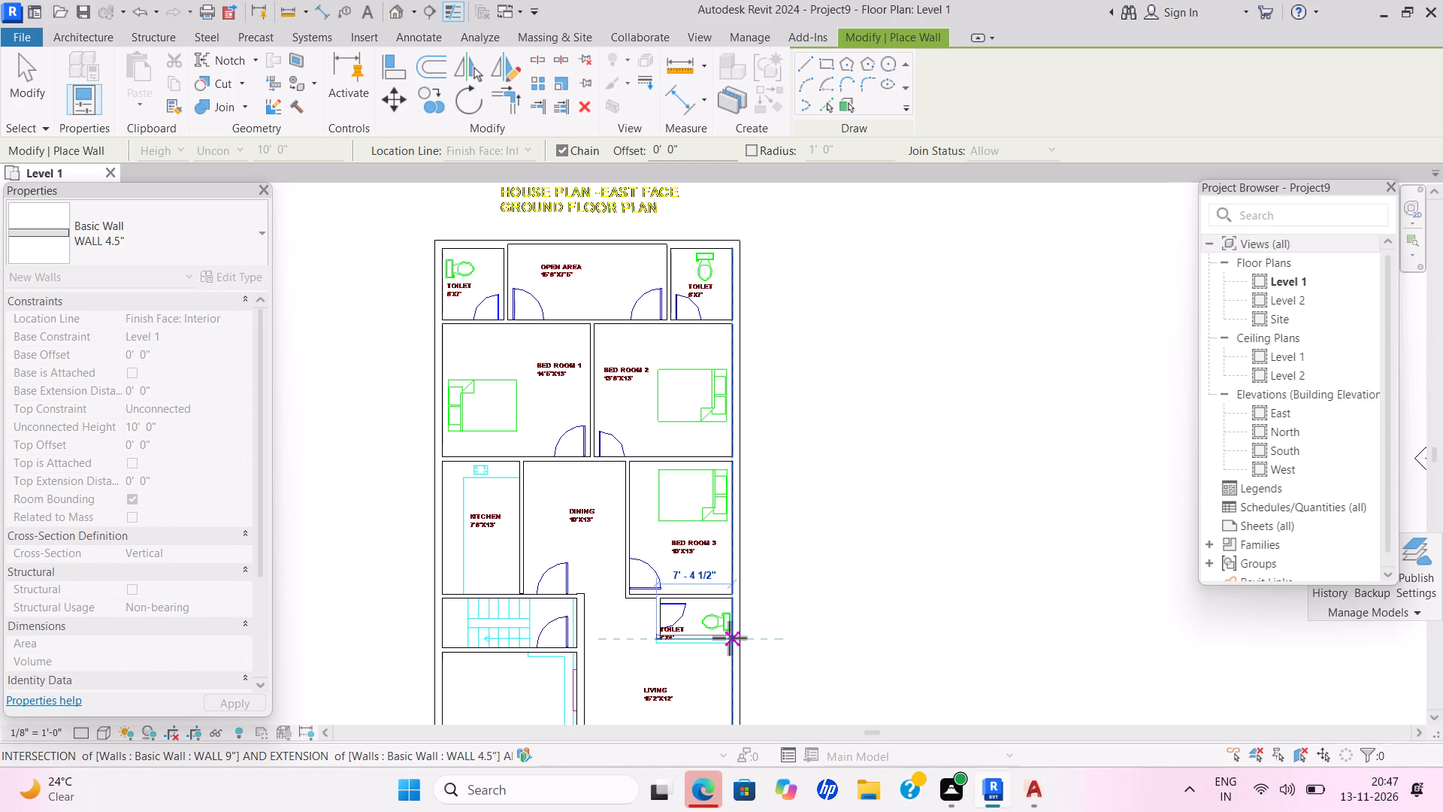
key(Escape)
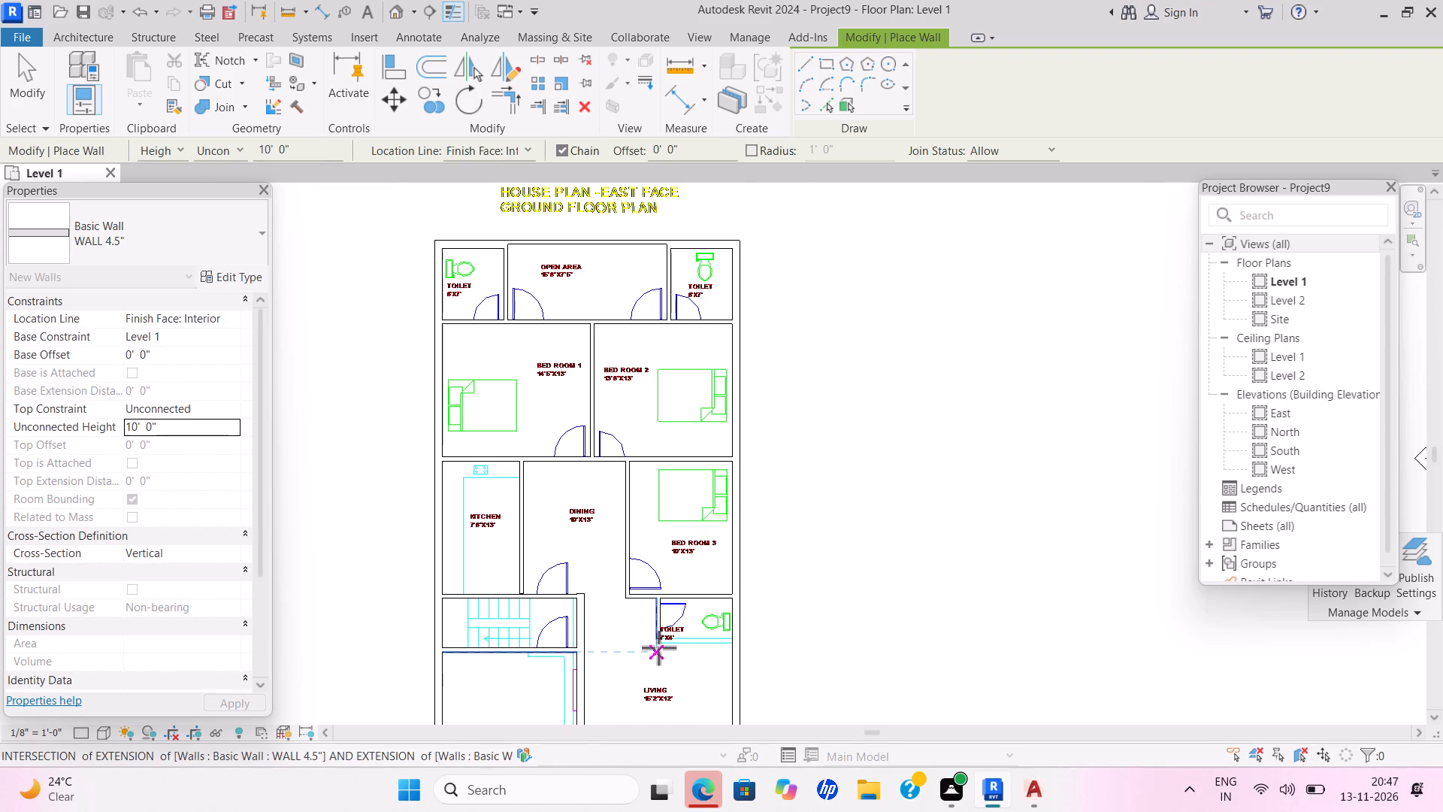
click(658, 645)
key(Escape)
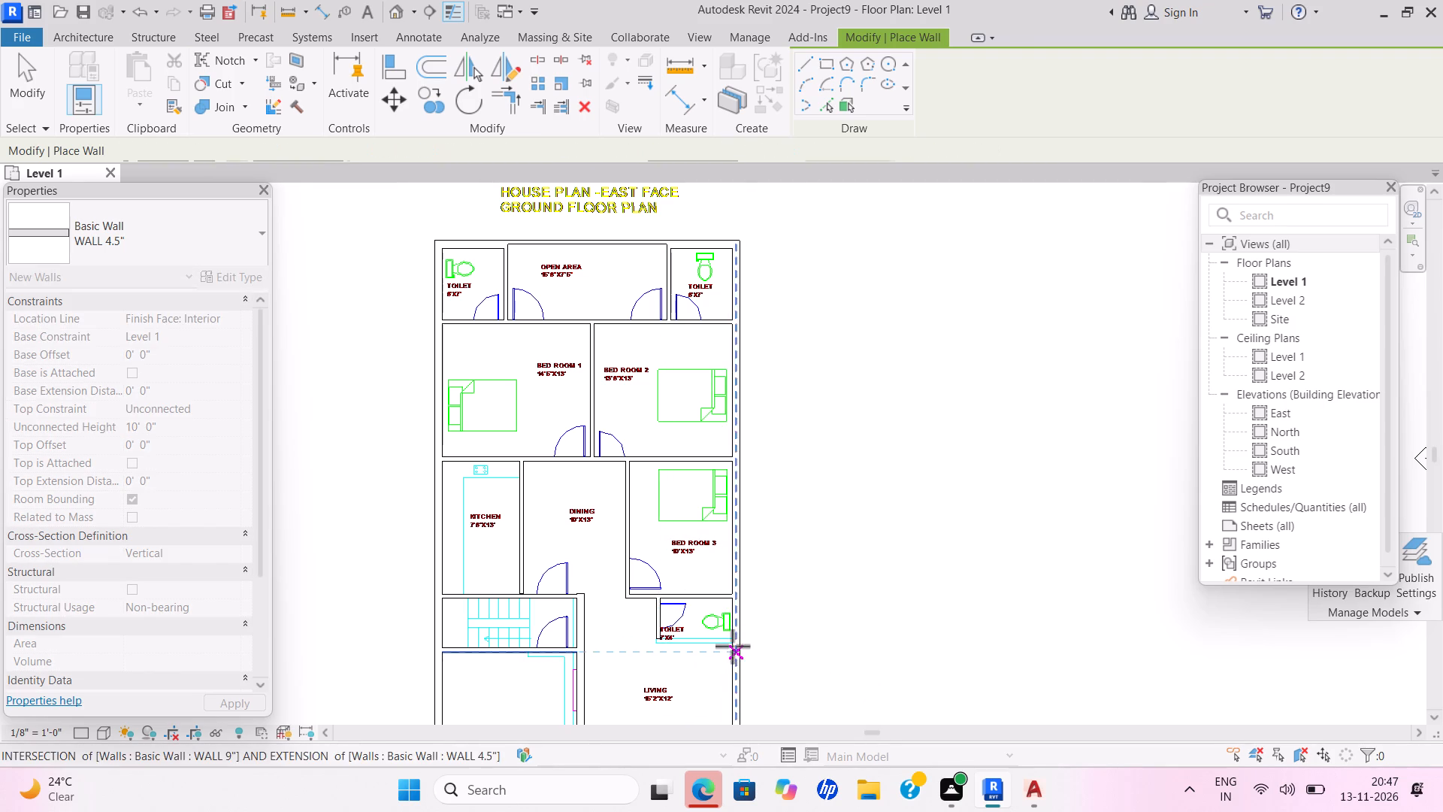
click(731, 643)
click(659, 644)
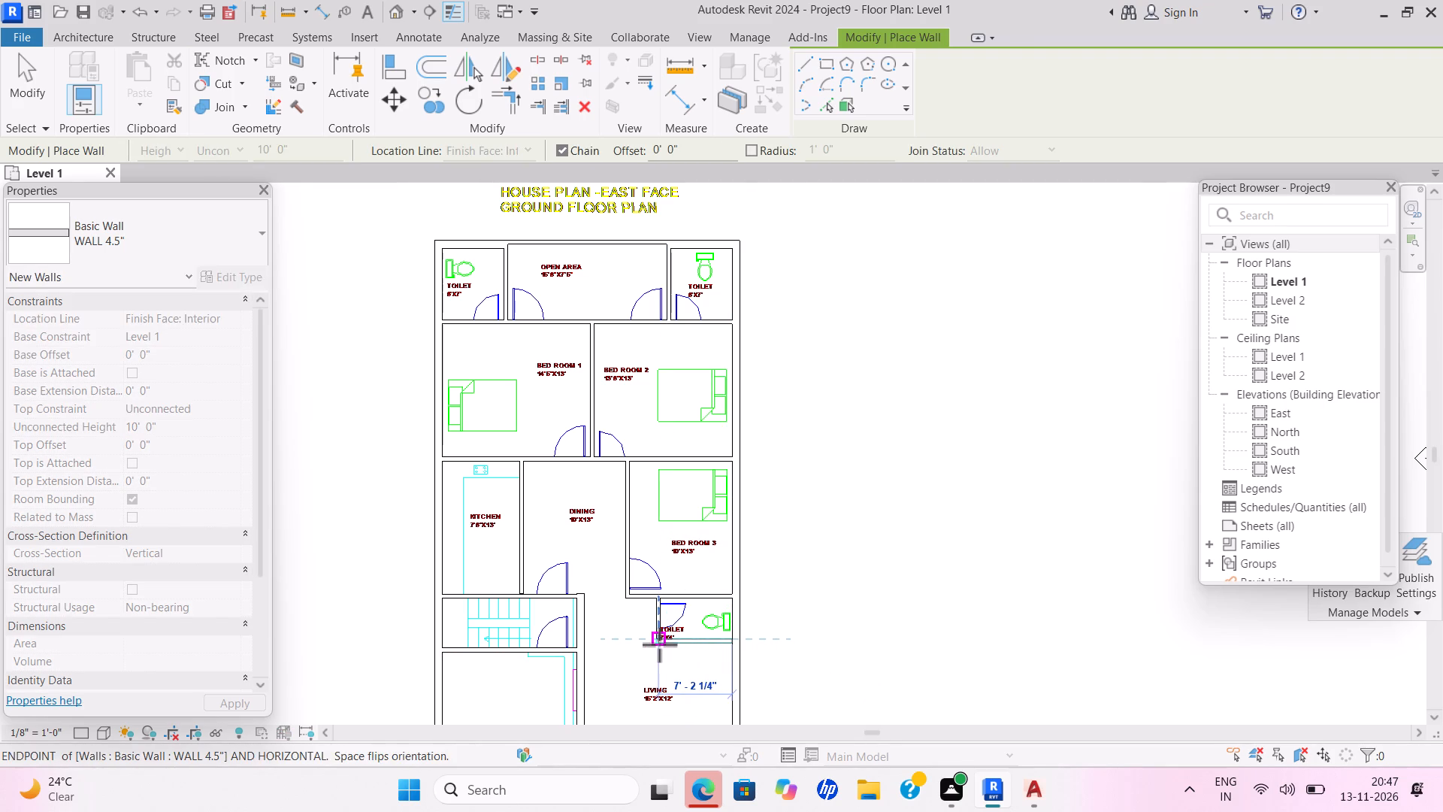
key(Escape)
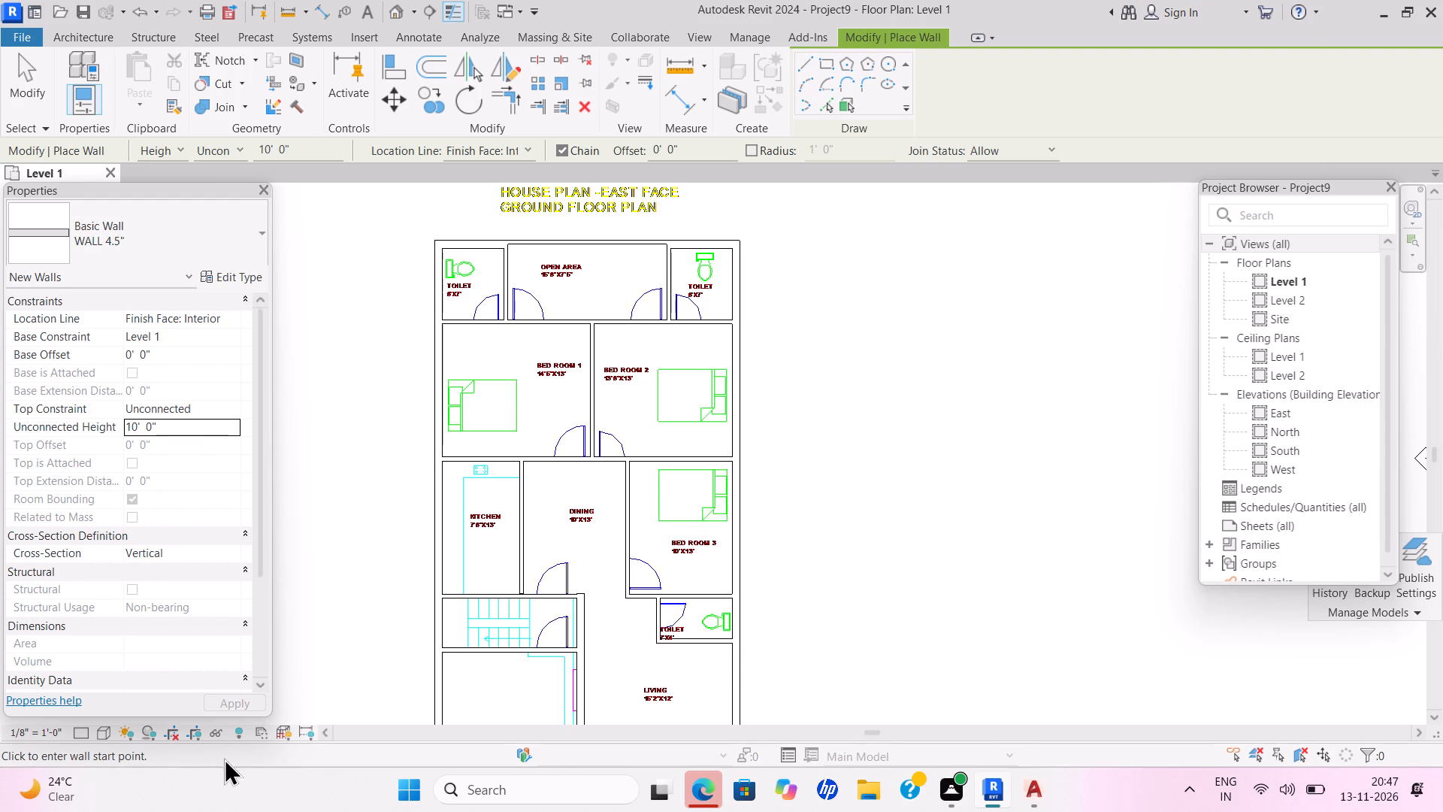
Switch the Level 1 view's visual style to Wireframe and end wall placement.
click(105, 736)
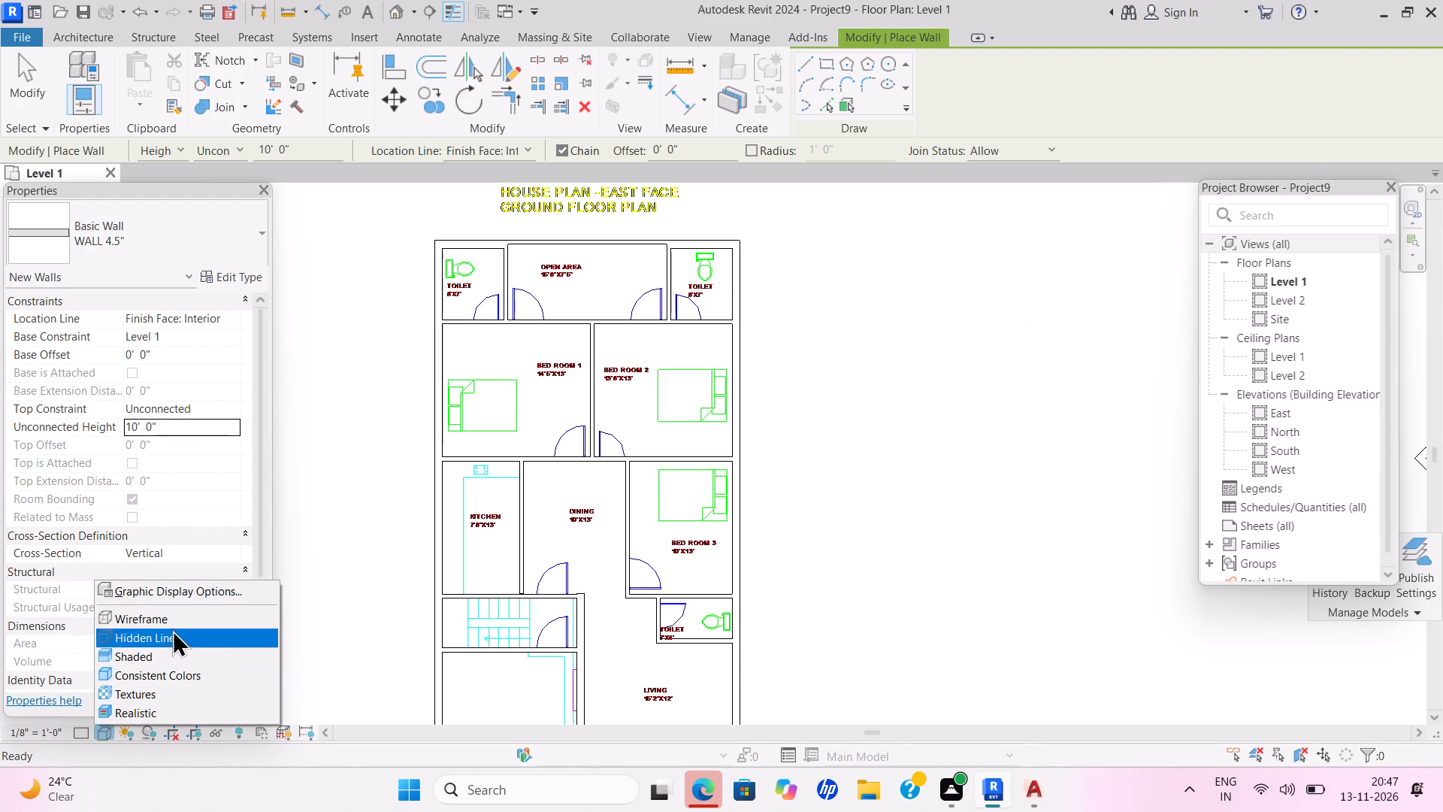
click(177, 623)
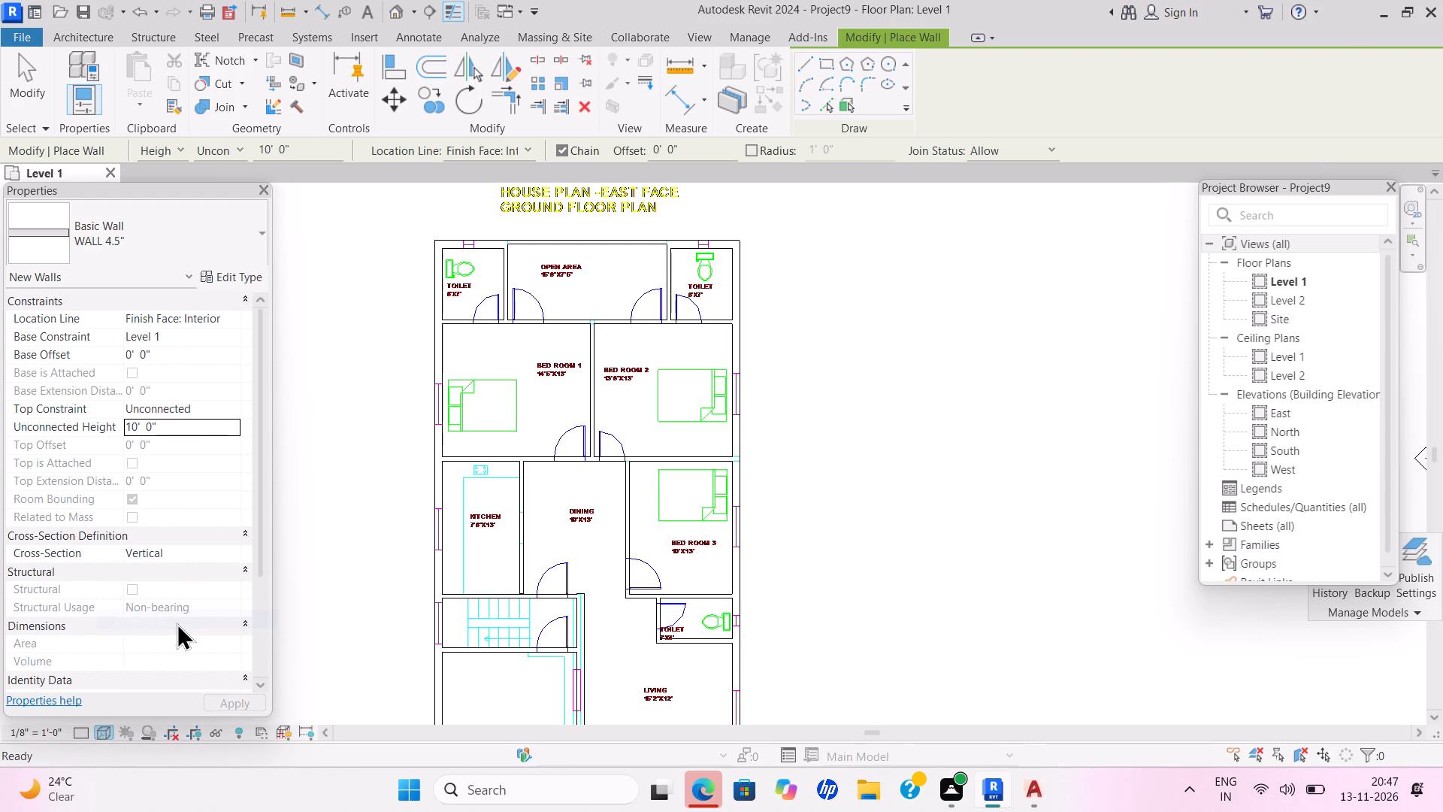
key(Escape)
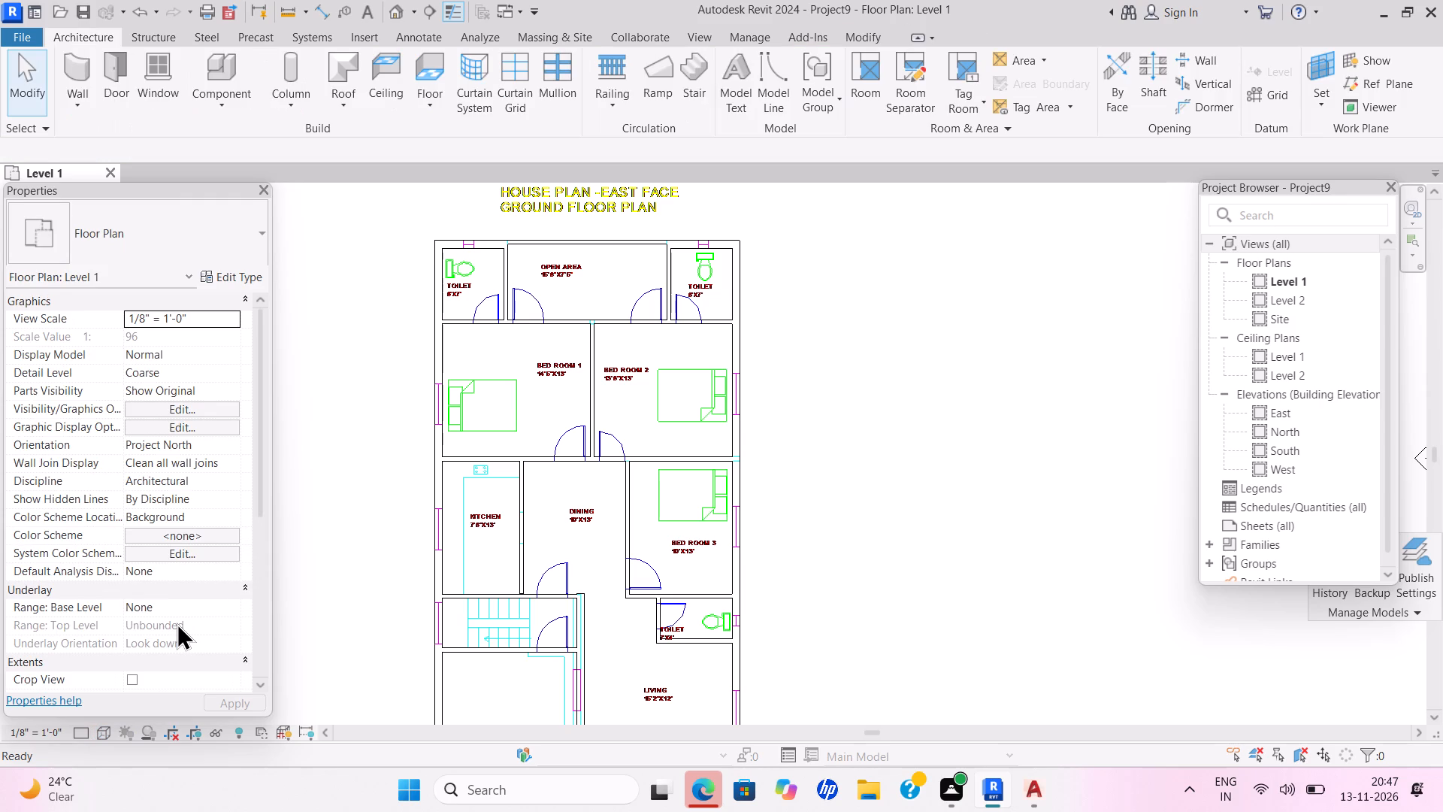
key(Escape)
key(Escape)
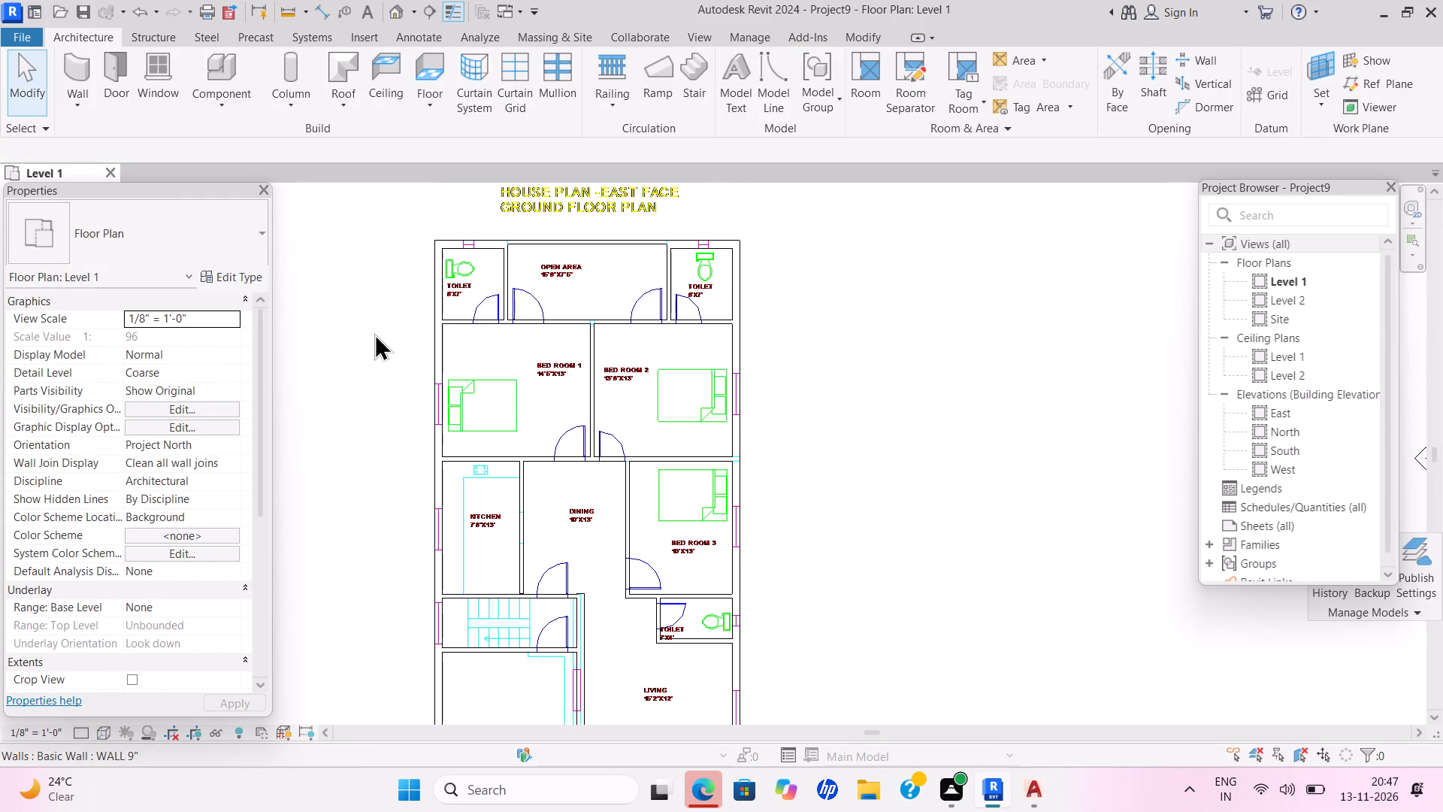
Duplicate the Window-Casement-Double 57" x 72" window type as a new type named WIN 5'.
click(156, 92)
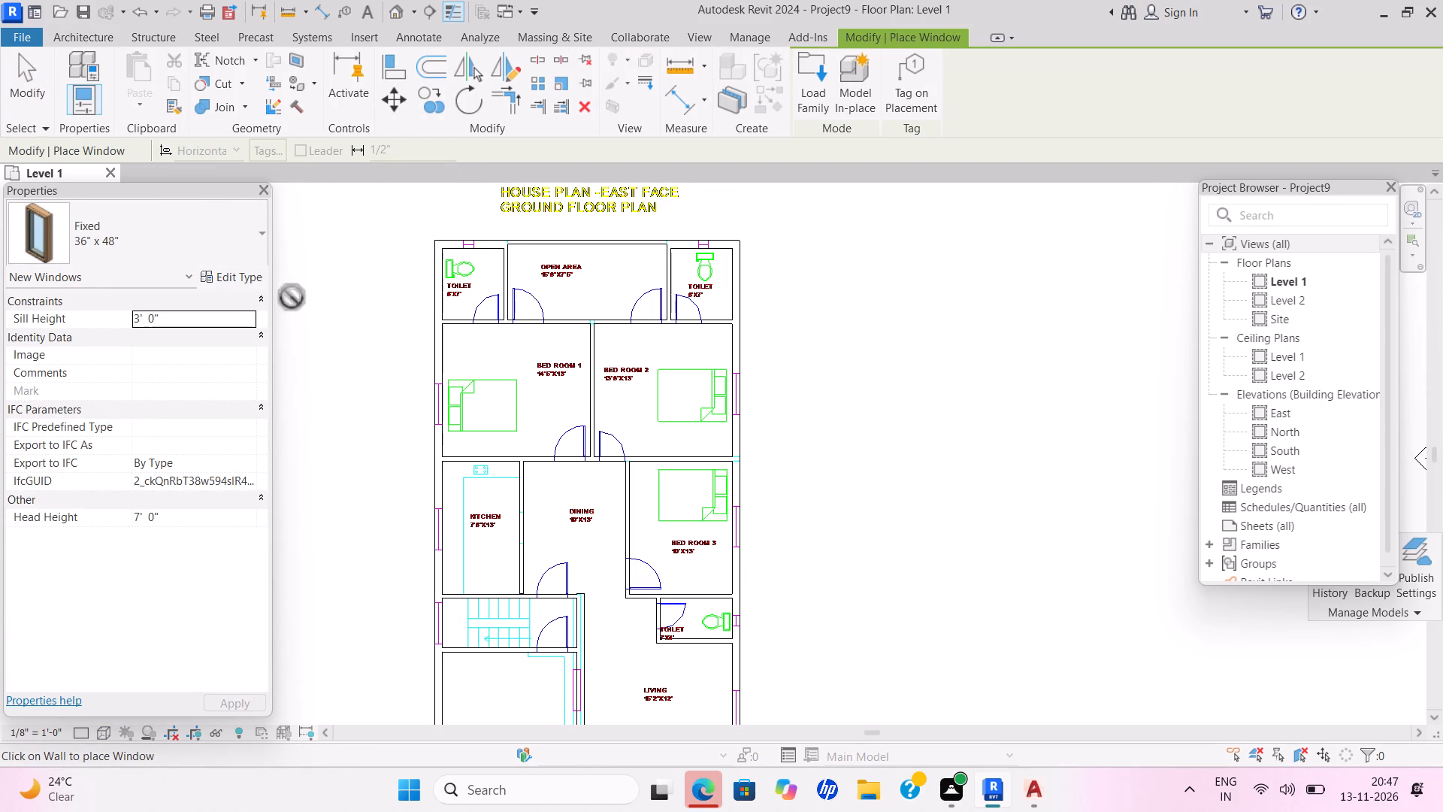
click(256, 232)
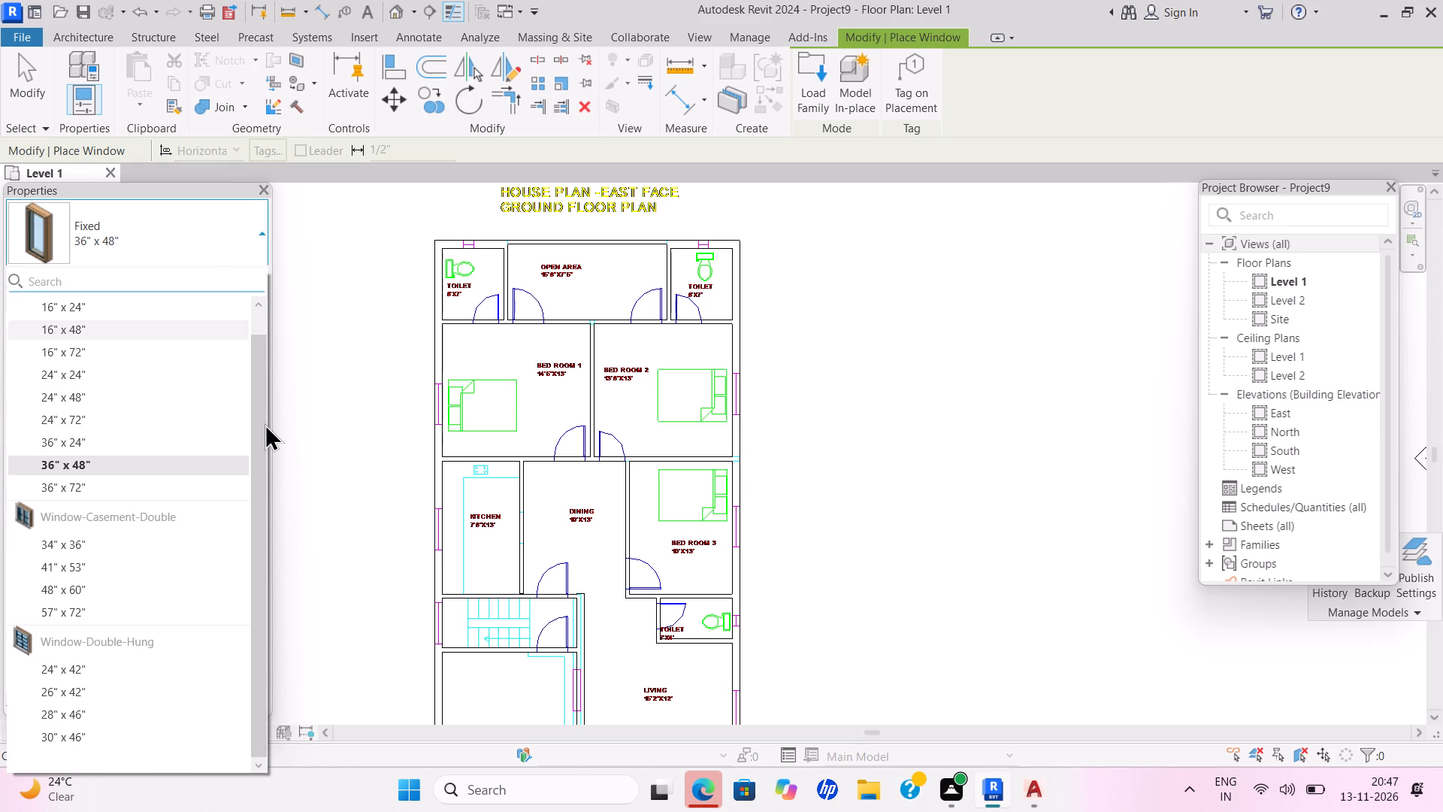
click(138, 614)
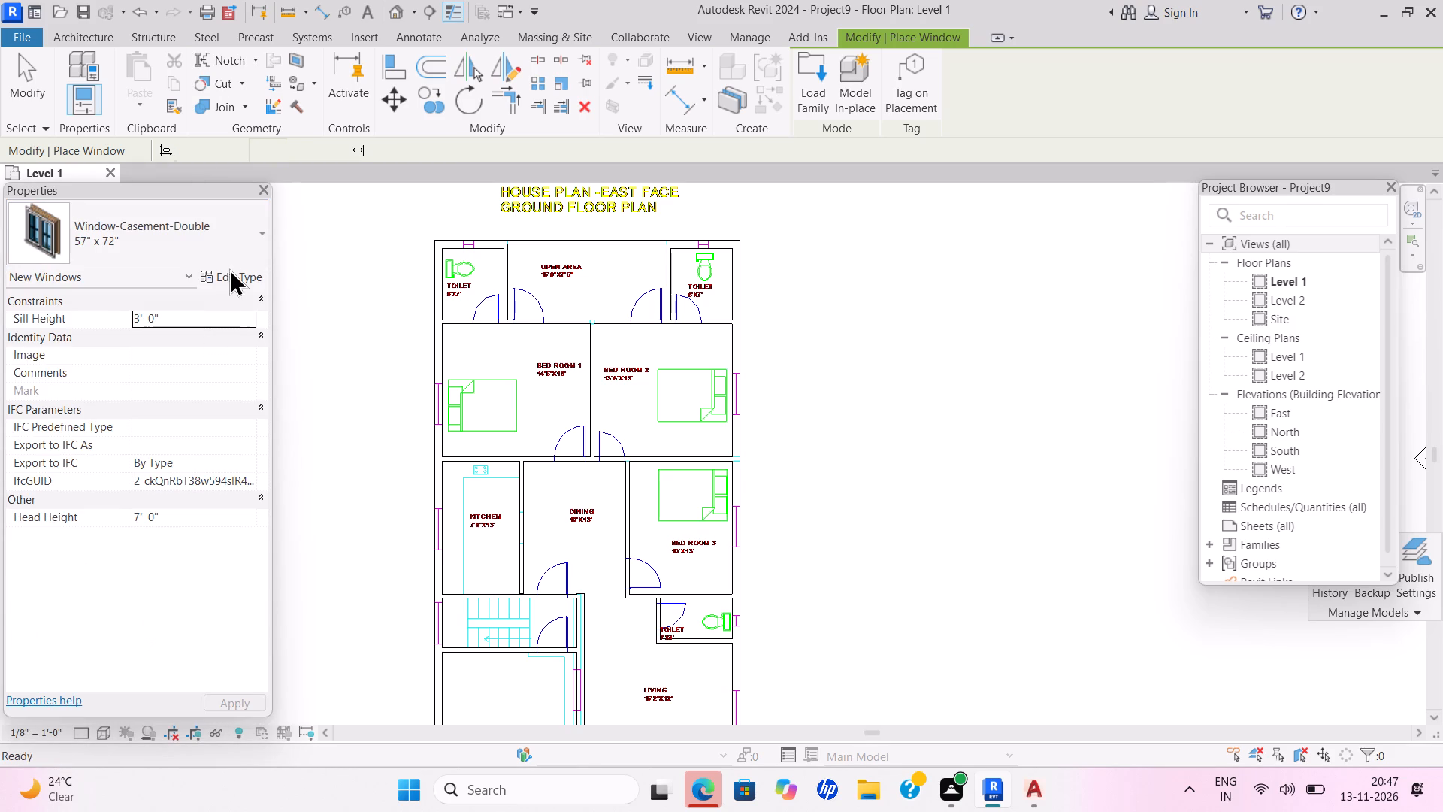
click(231, 277)
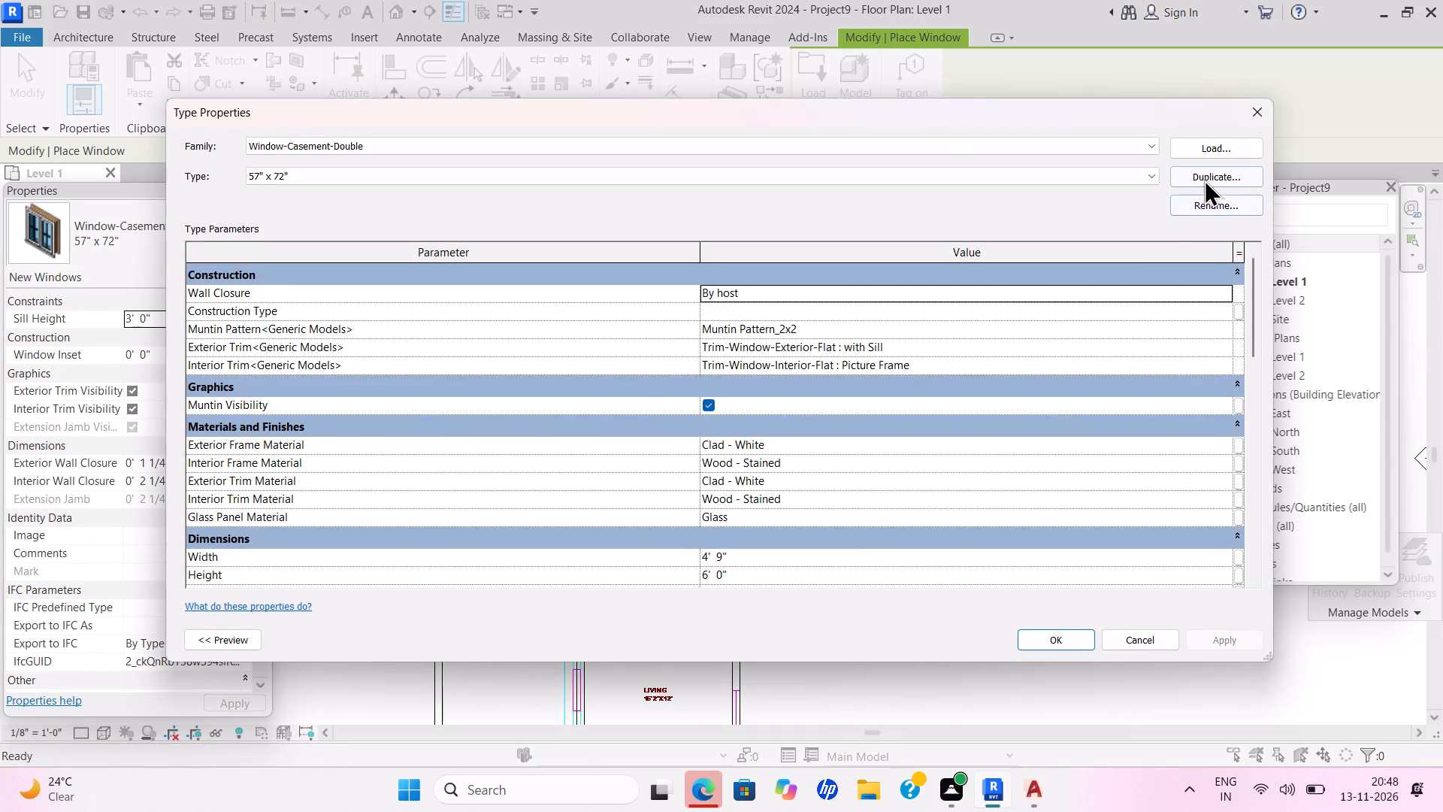
click(1205, 179)
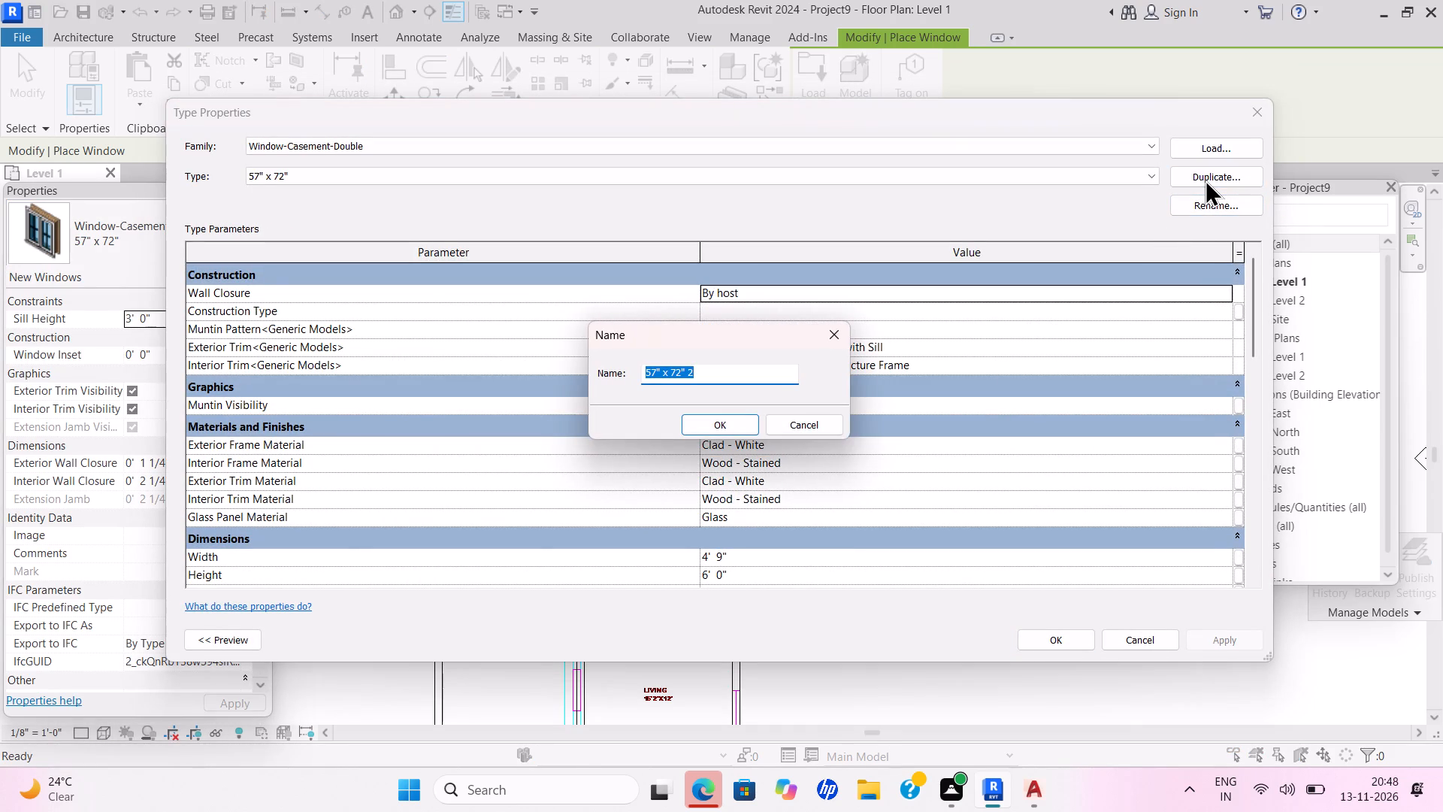
key(BackSpace)
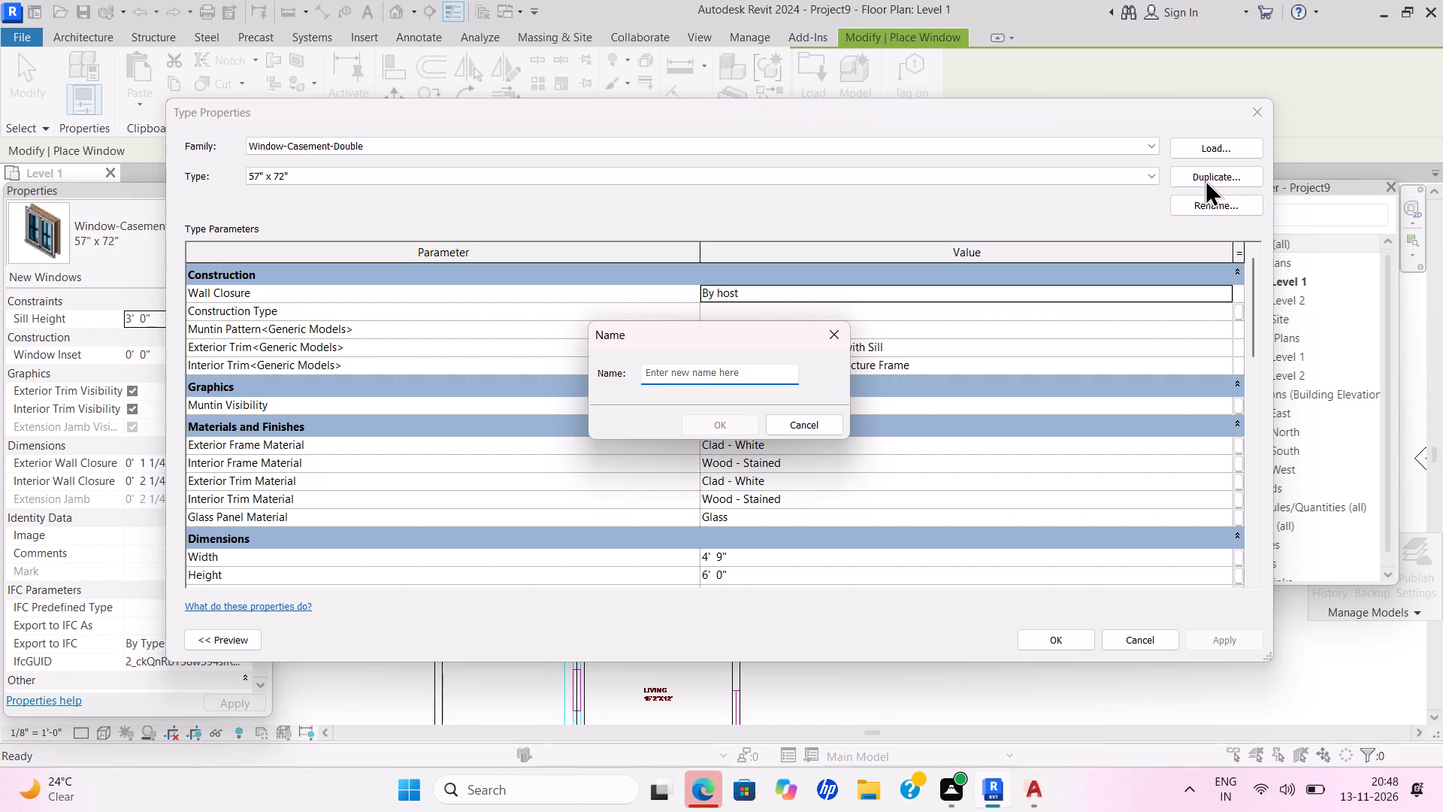
text(WA)
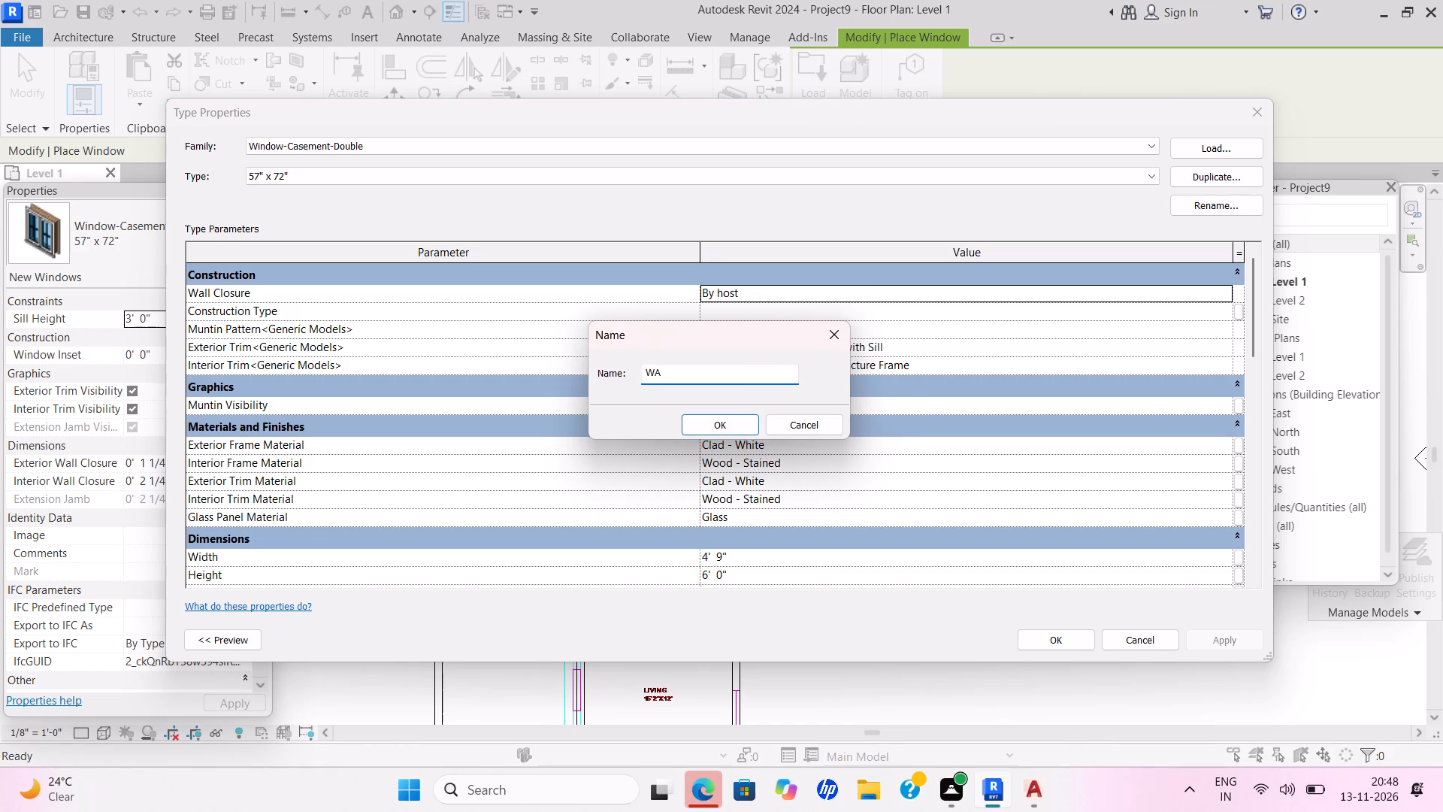
key(backslash)
key(BackSpace)
key(BackSpace)
key(BackSpace)
key(BackSpace)
key(BackSpace)
text(WIN 5')
key(Return)
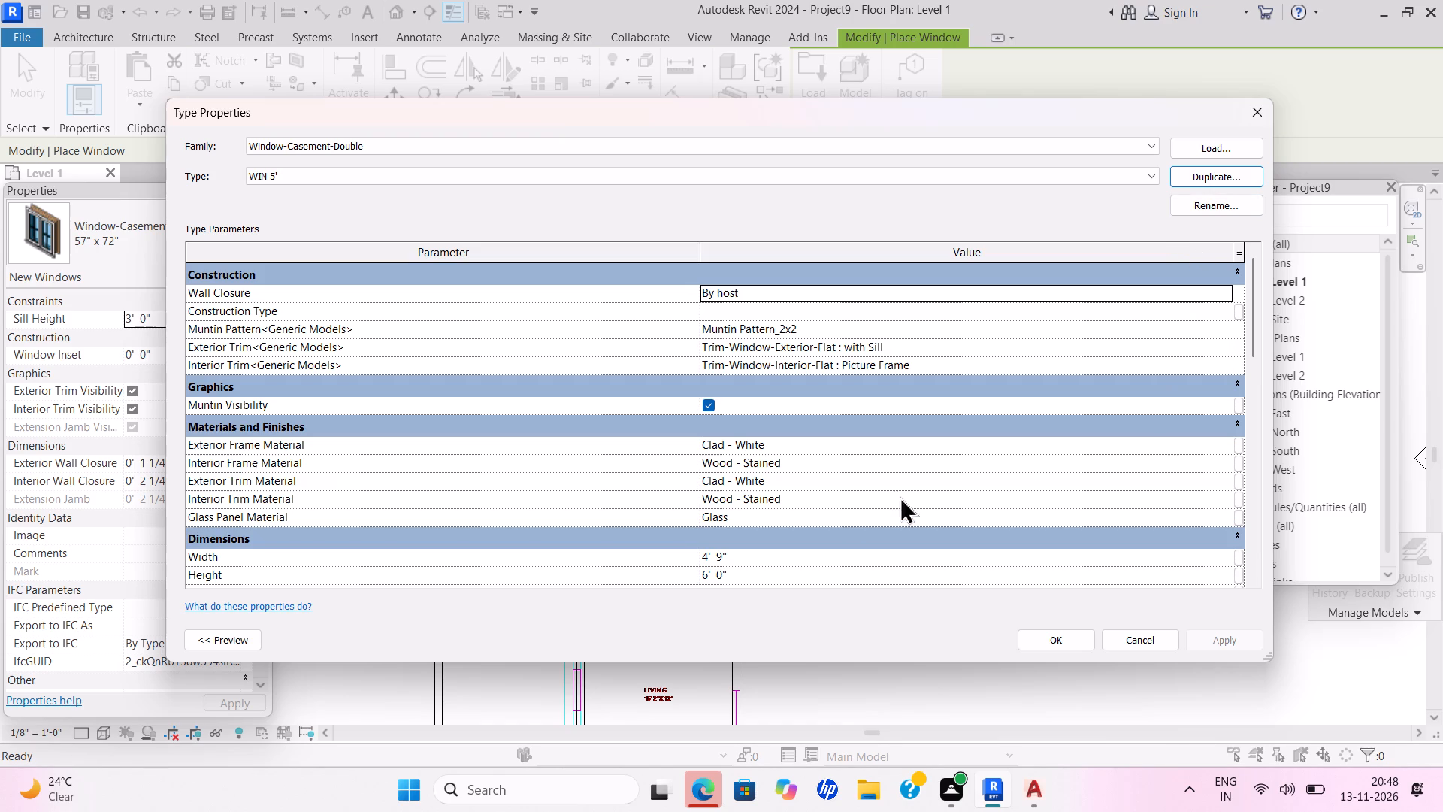
Set the WIN 5' window type's width to 5' and accept the type properties.
drag(758, 559, 754, 566)
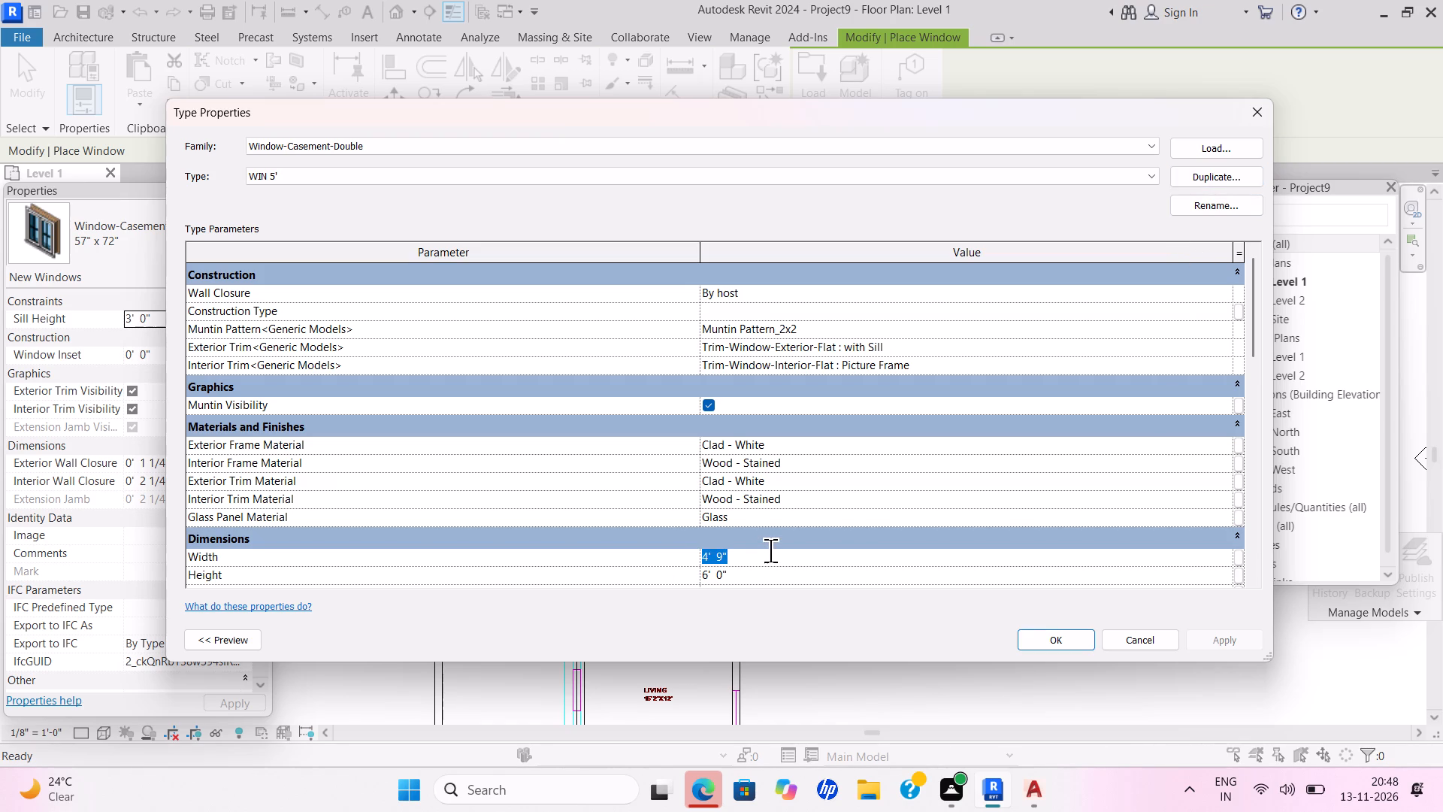
key(BackSpace)
text(5')
key(Return)
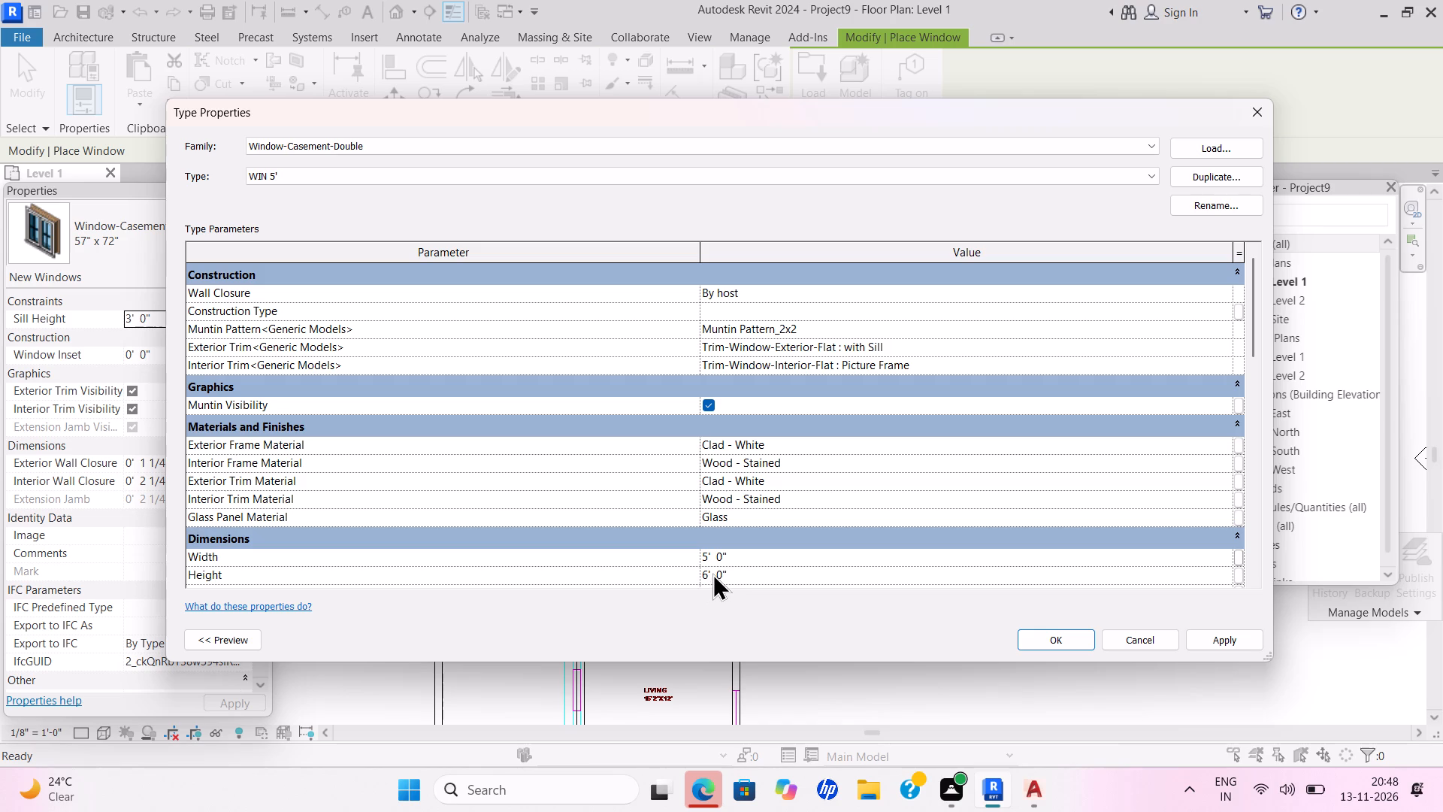
click(1051, 644)
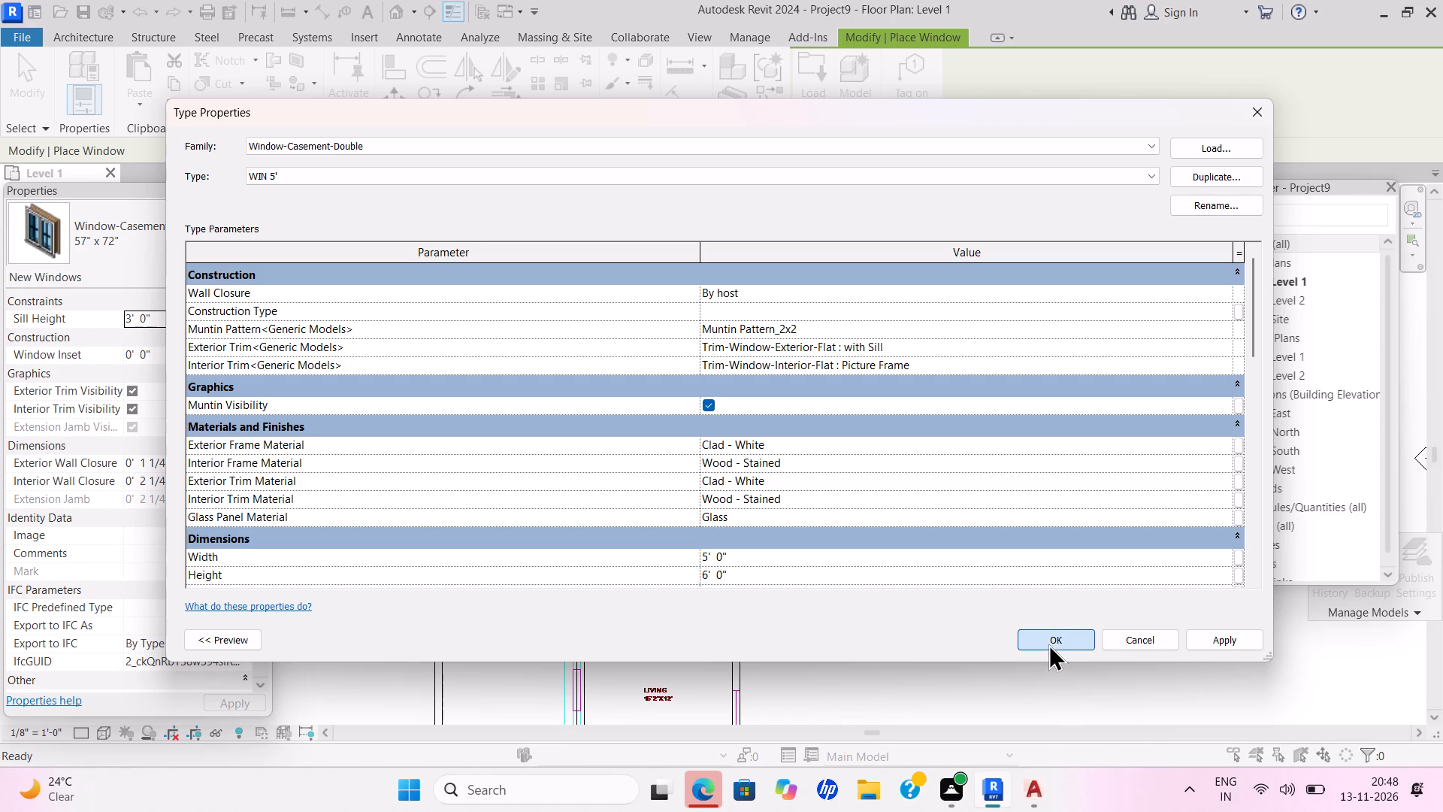
click(1046, 640)
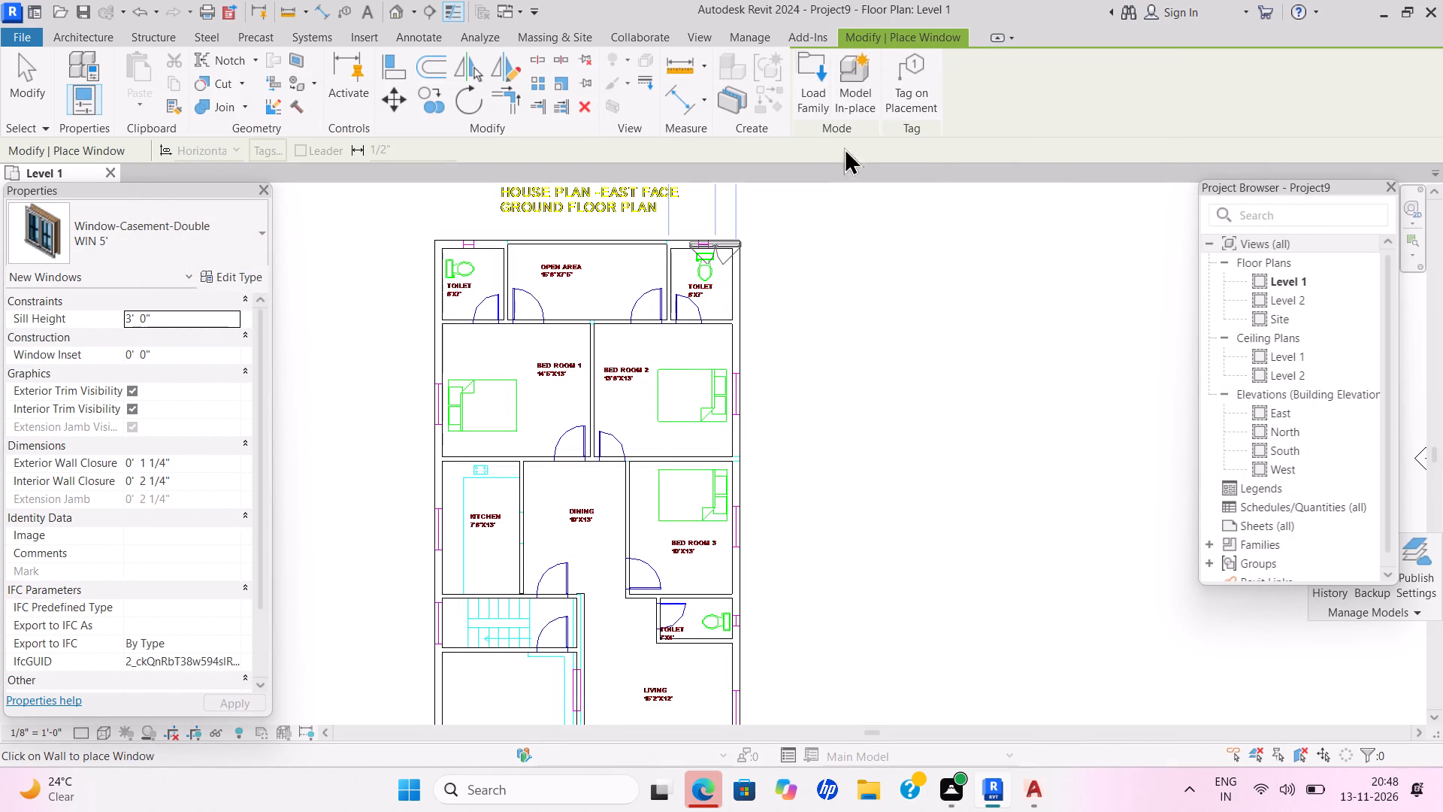
Place WIN 5' windows at the plan's marks in the outer walls of Bed Rooms 1, 2 and 3 and the living room's outer and lawn-side walls.
click(428, 401)
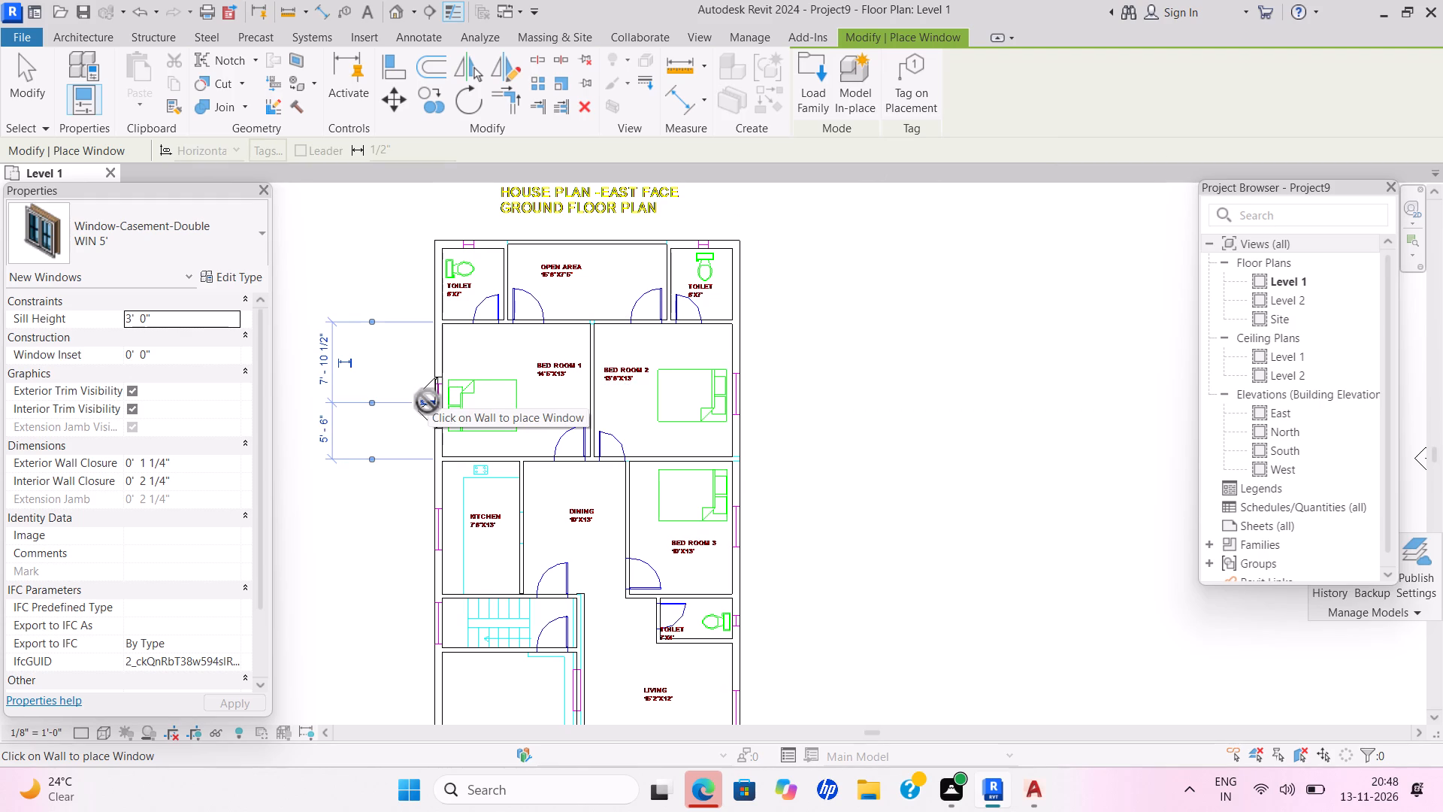
click(748, 398)
click(743, 531)
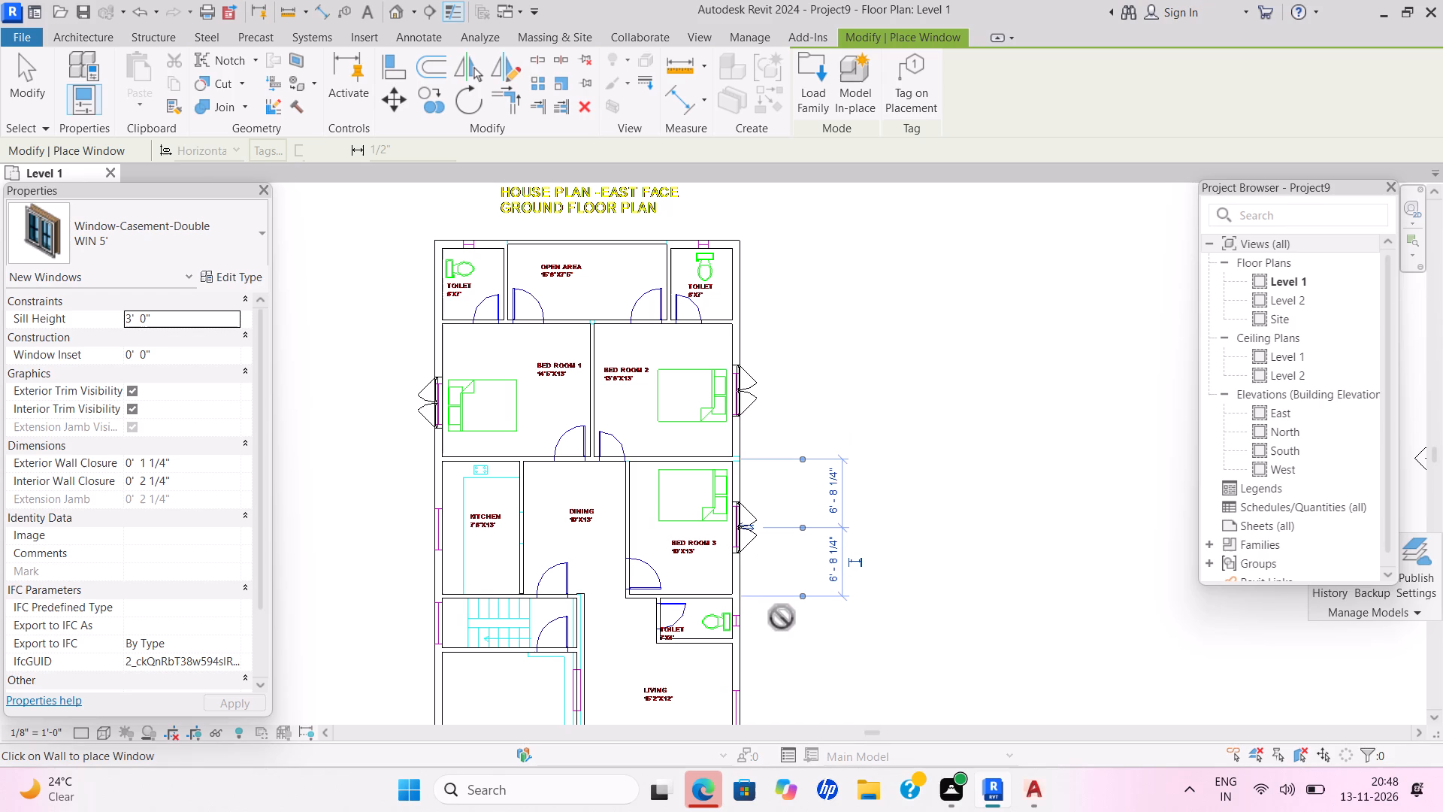
middle_drag(765, 634, 730, 441)
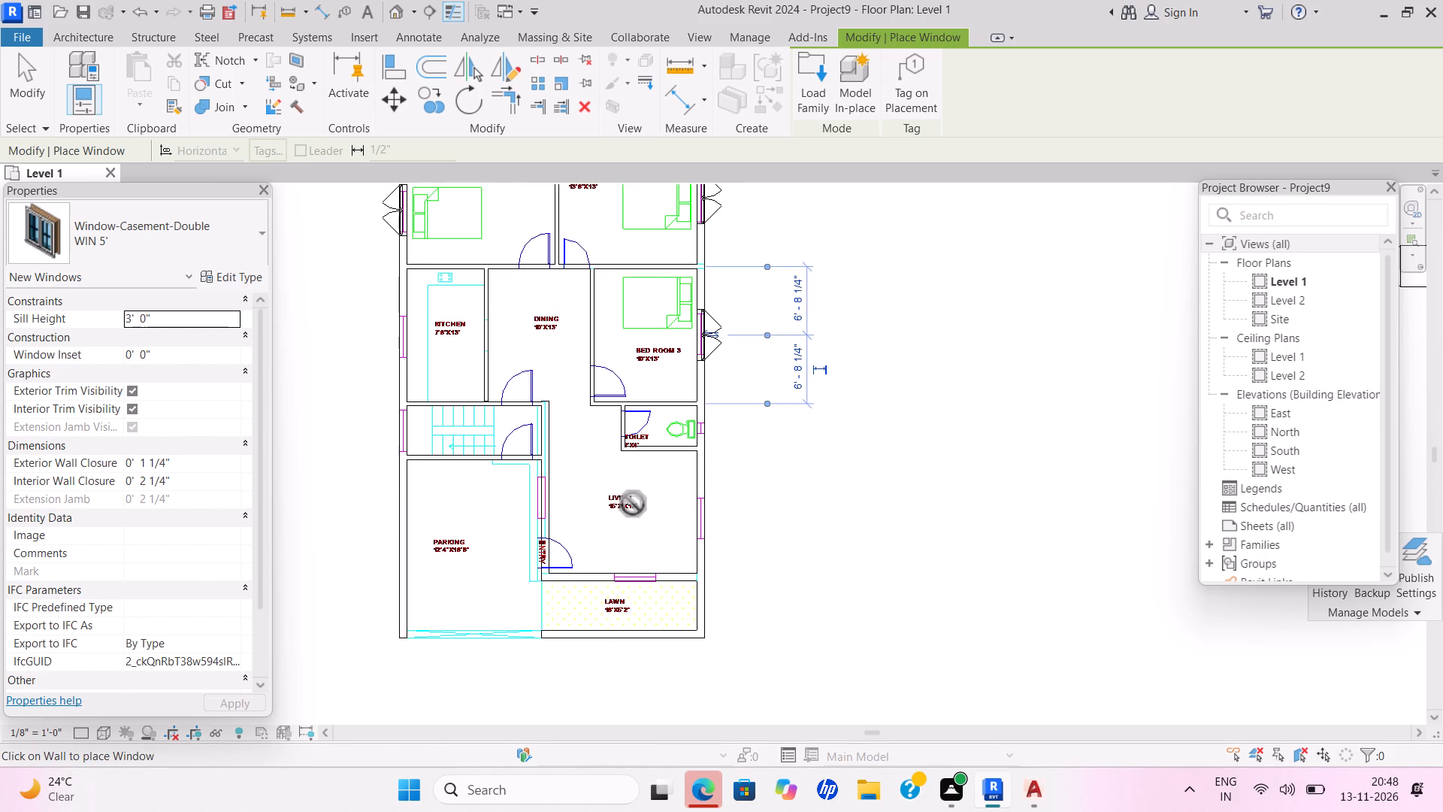
click(709, 523)
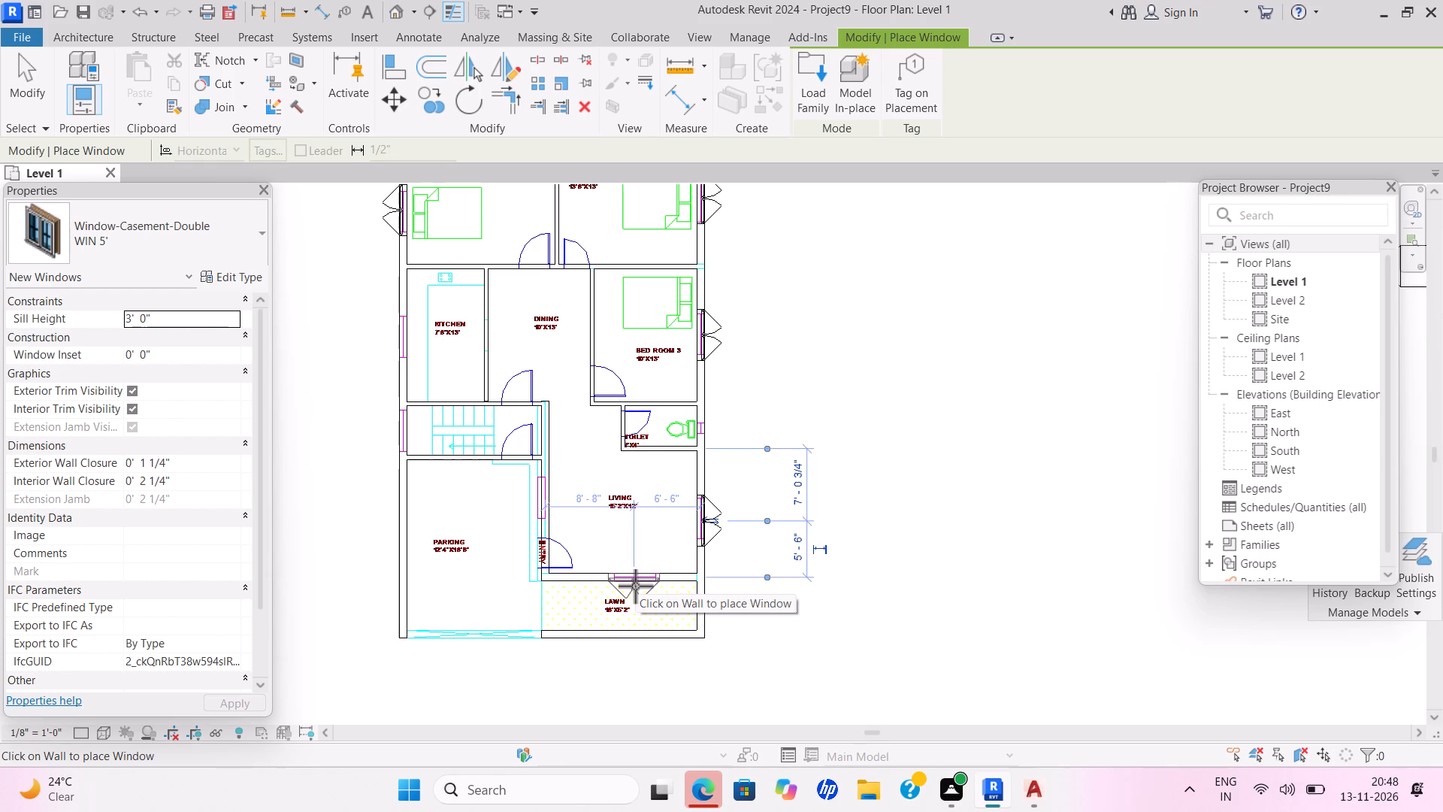
click(635, 586)
Place WIN 5' windows in the staircase and kitchen outer walls at the plan's marks, and end window placement.
click(395, 428)
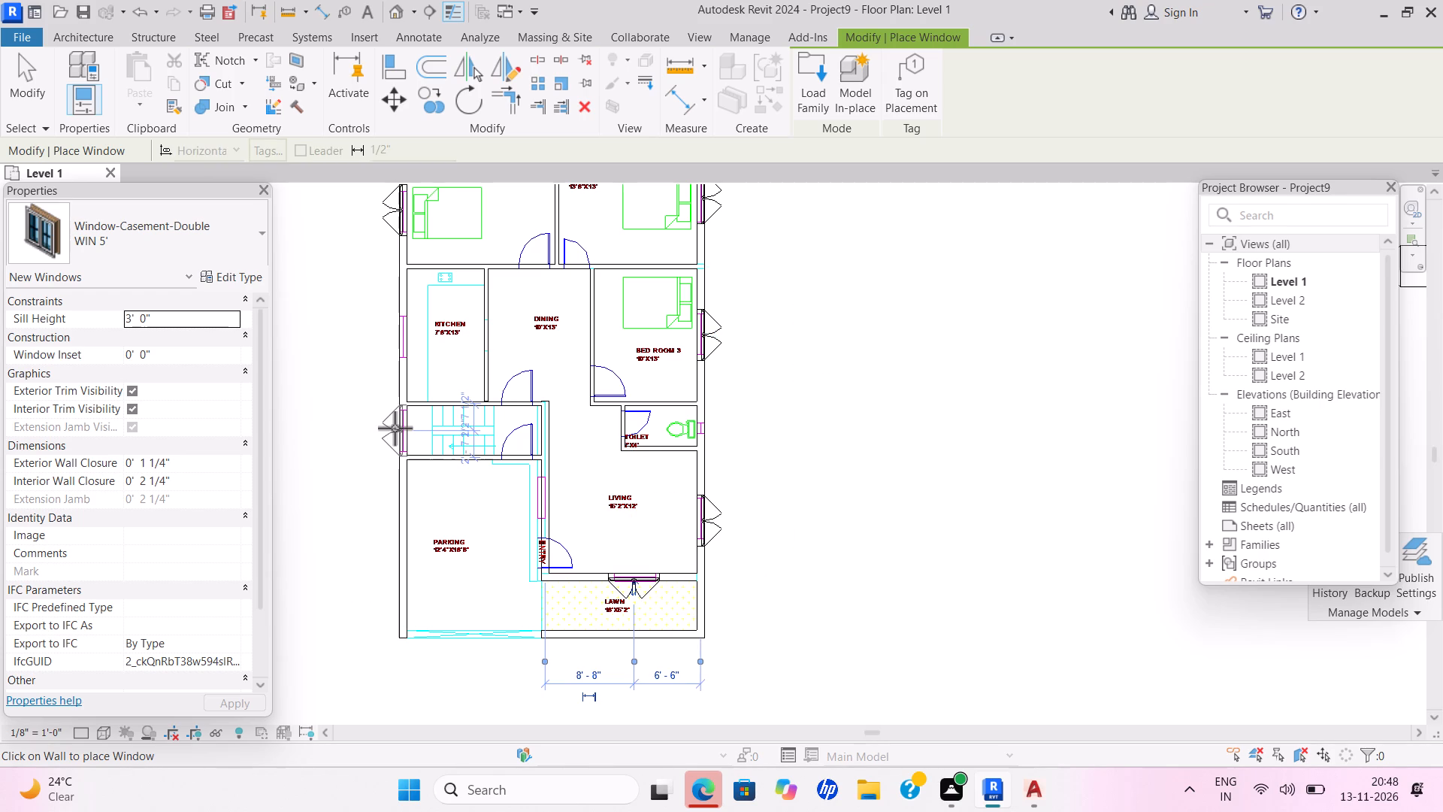
click(396, 341)
middle_drag(470, 344, 500, 518)
middle_click(500, 518)
key(Escape)
key(Escape)
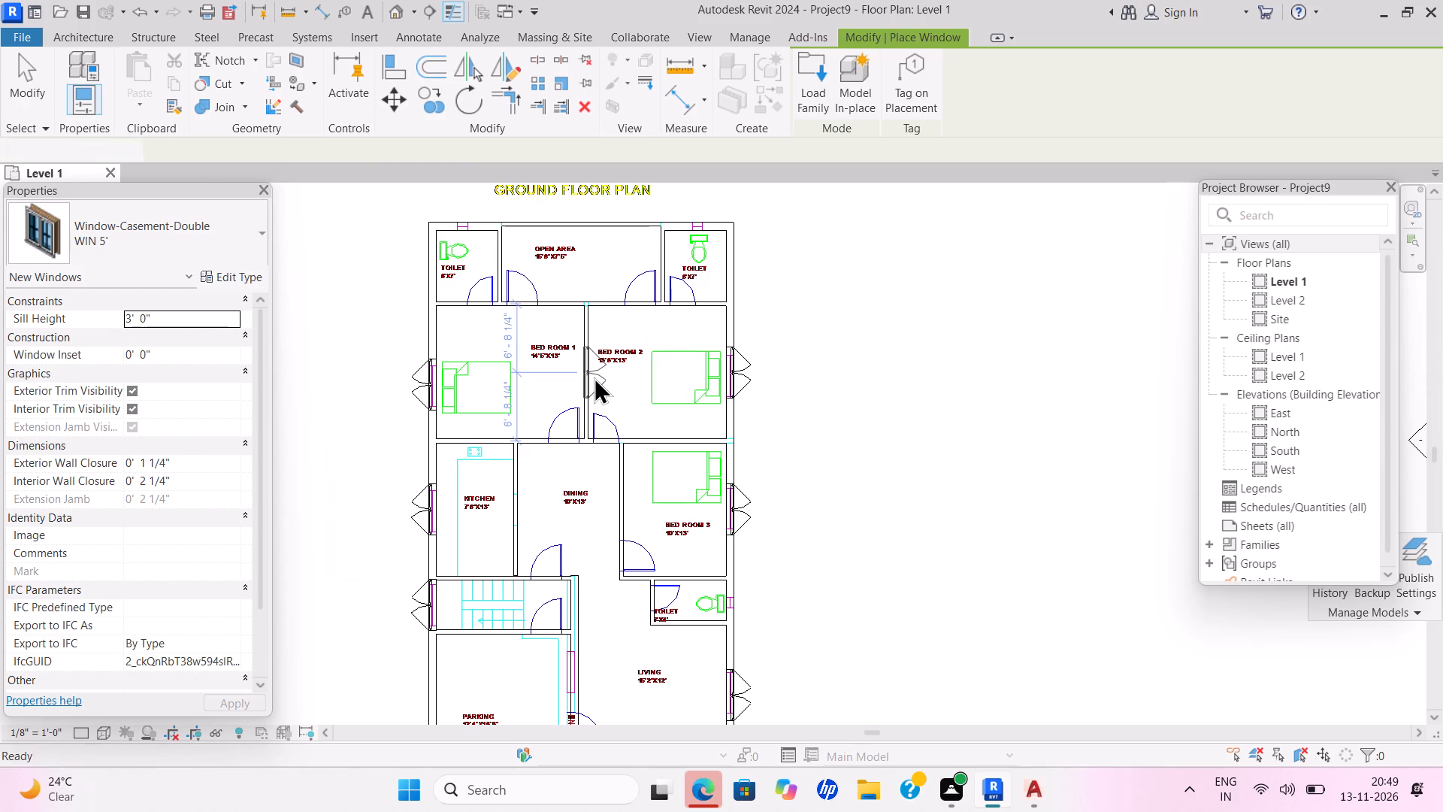
key(Escape)
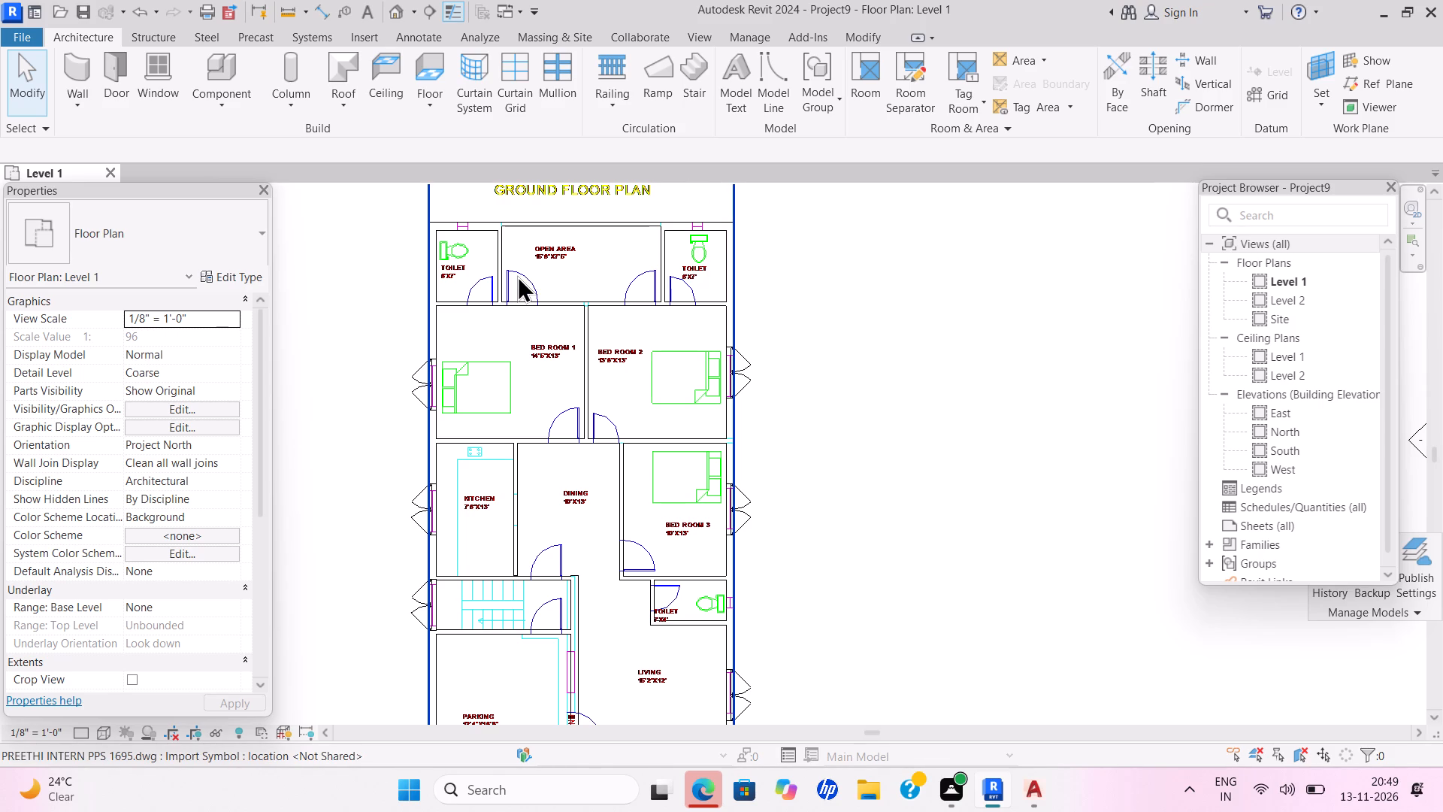
Start loading a family for the Window command and browse to the ProgramData folder on the C: drive.
click(162, 74)
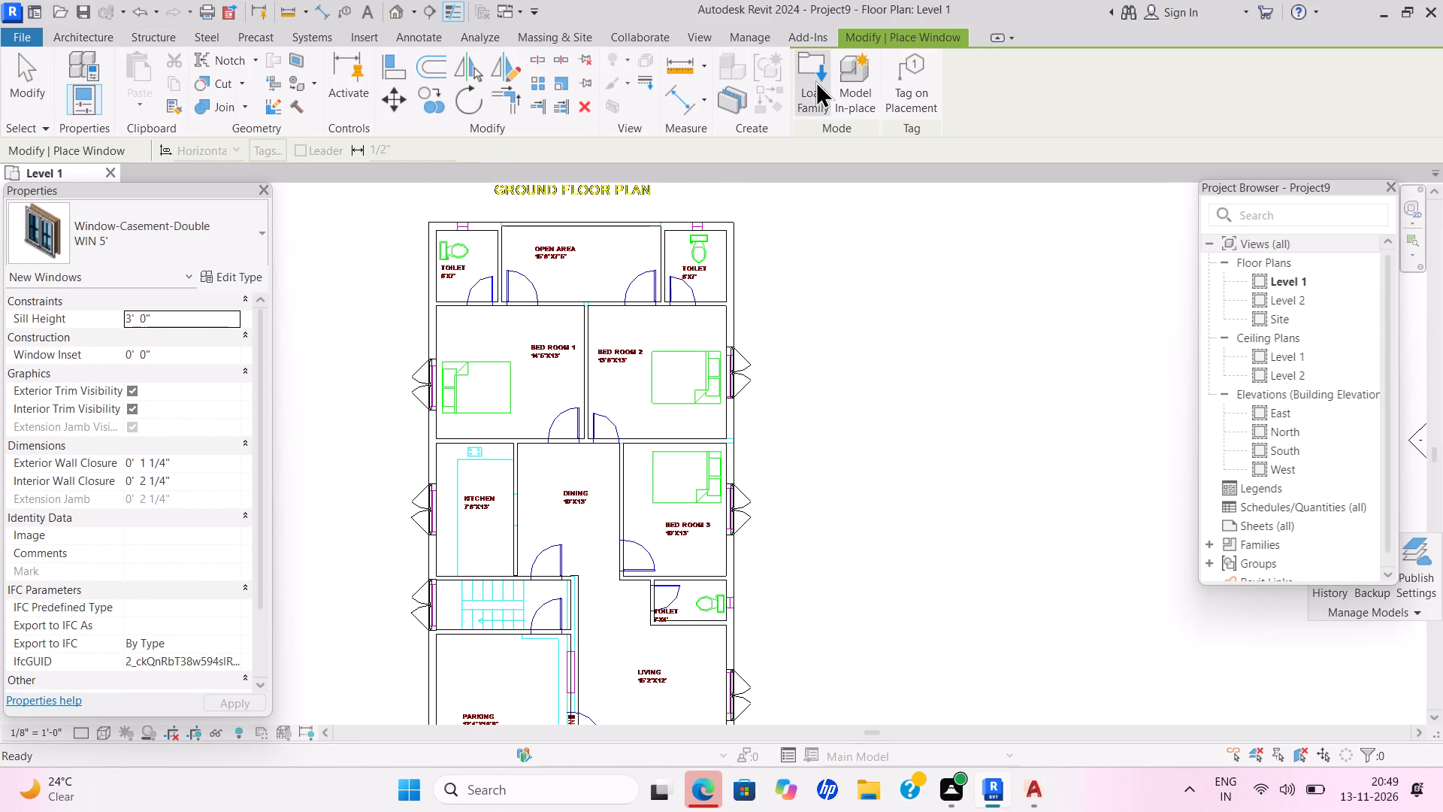
double_click(815, 80)
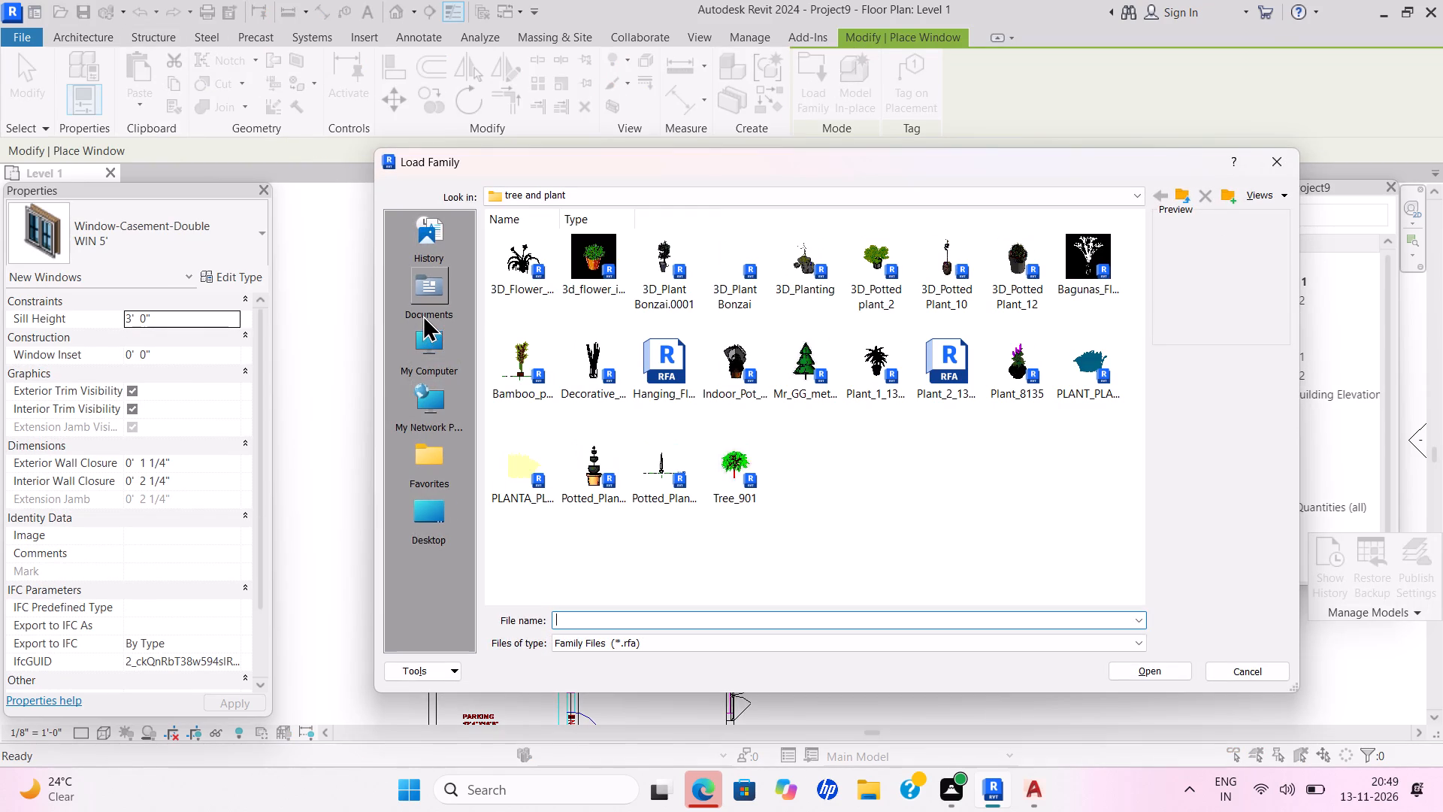
double_click(422, 314)
click(1136, 192)
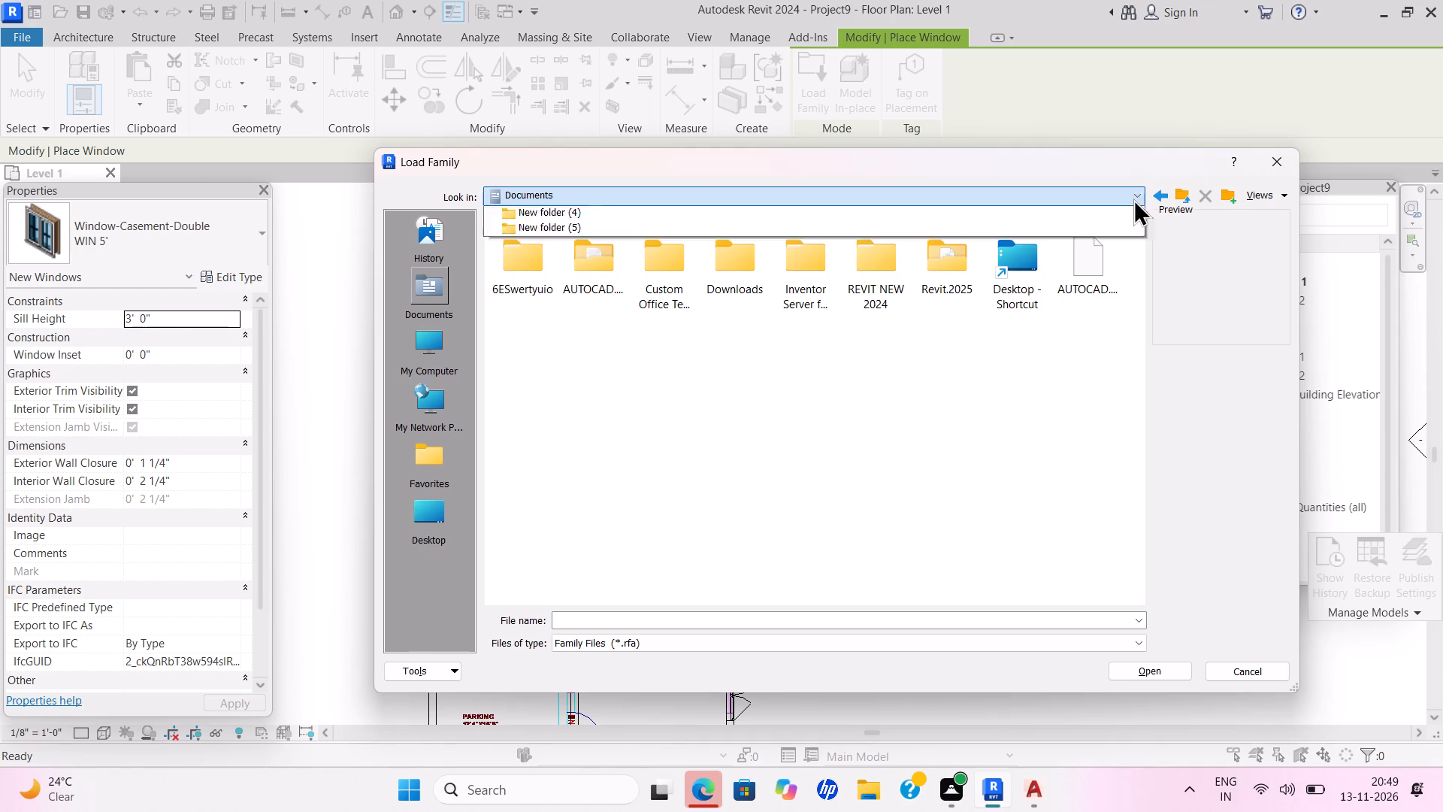
click(711, 228)
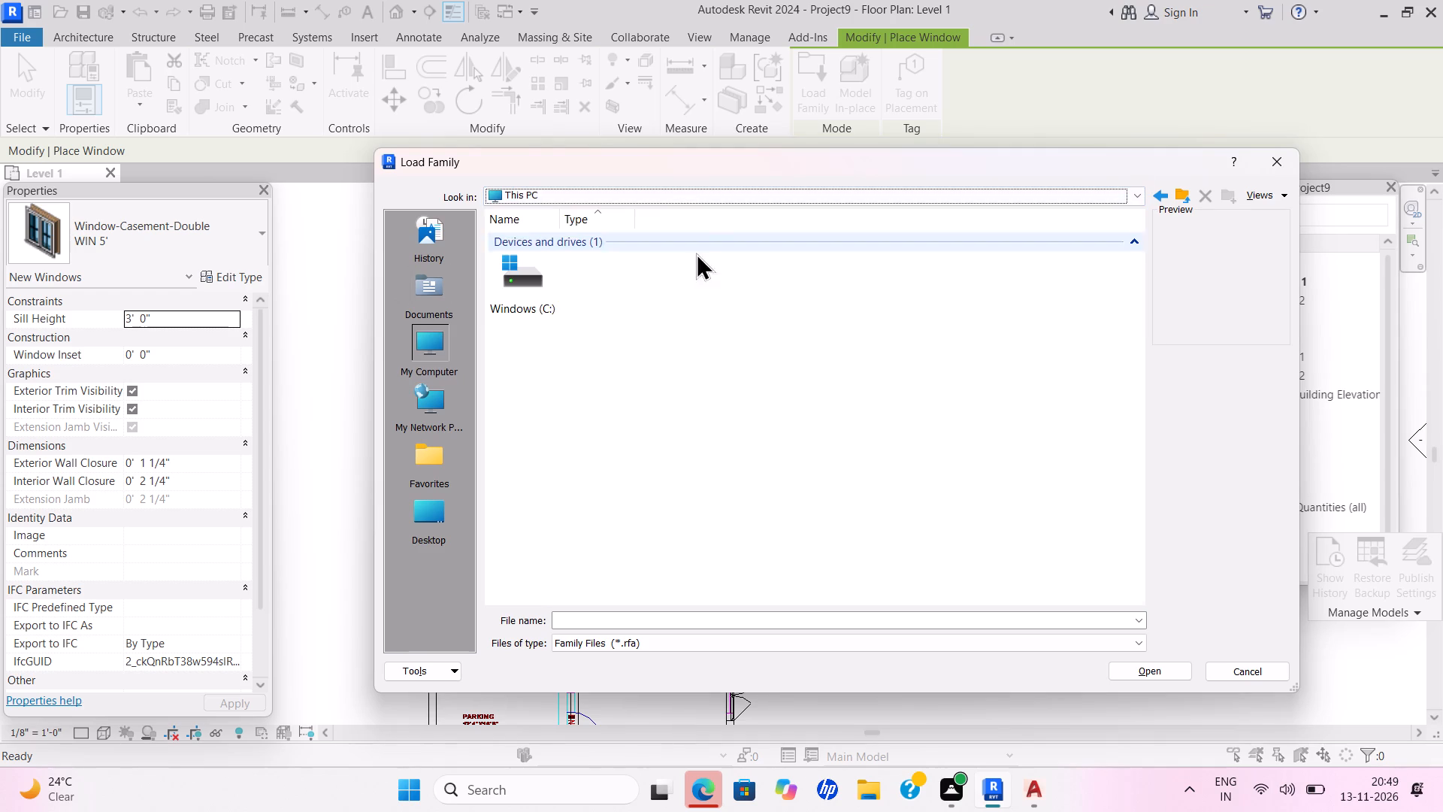
double_click(519, 270)
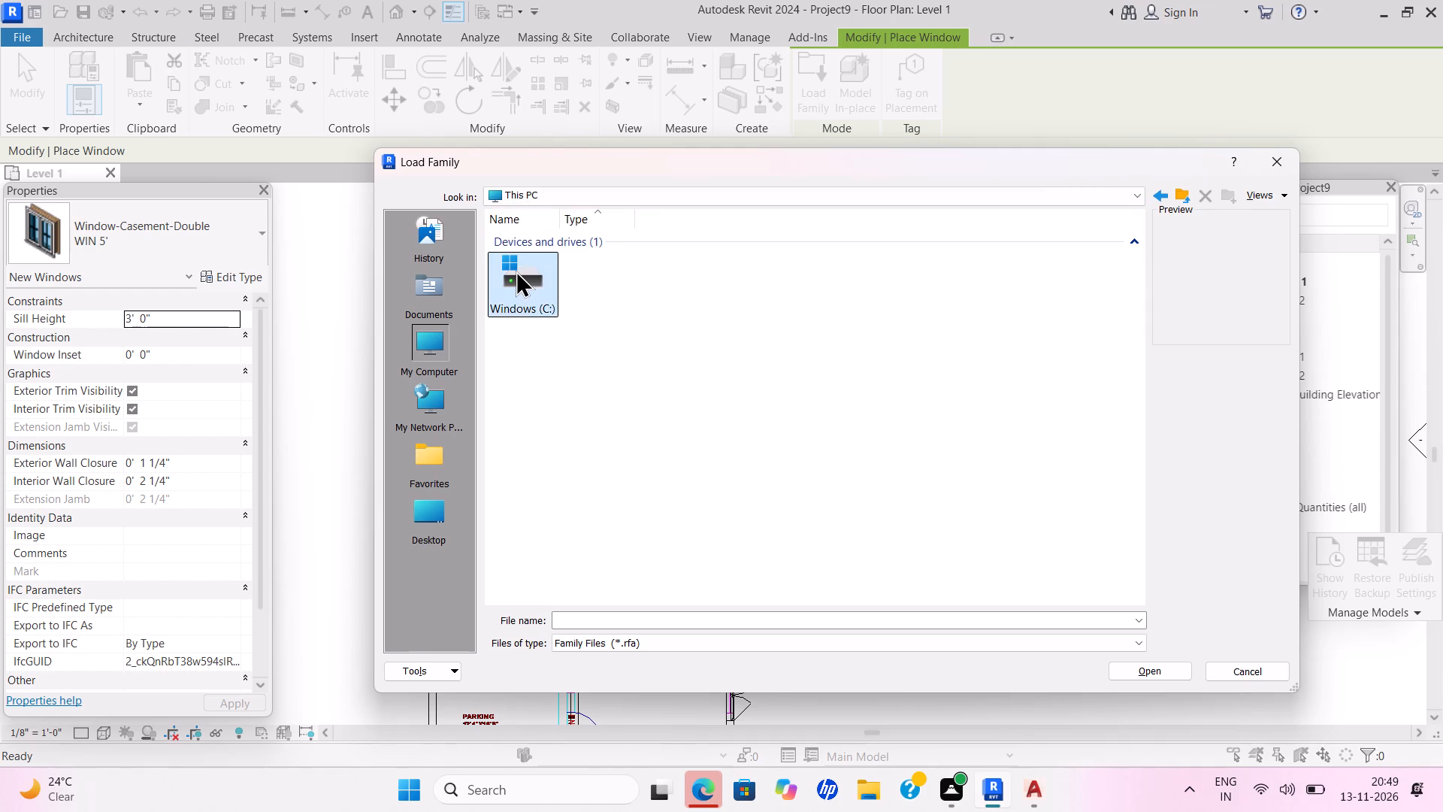
double_click(519, 276)
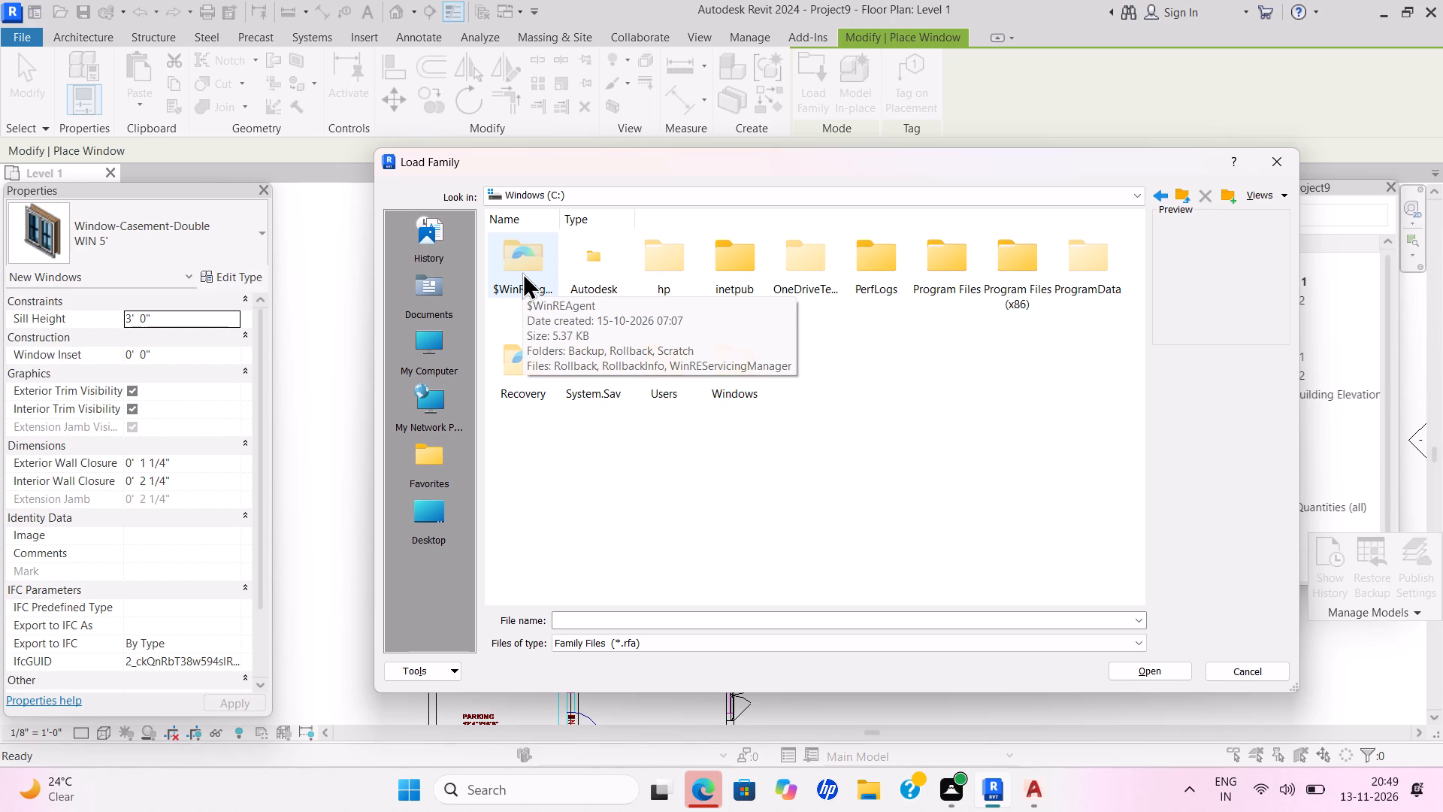
click(1083, 289)
double_click(1088, 289)
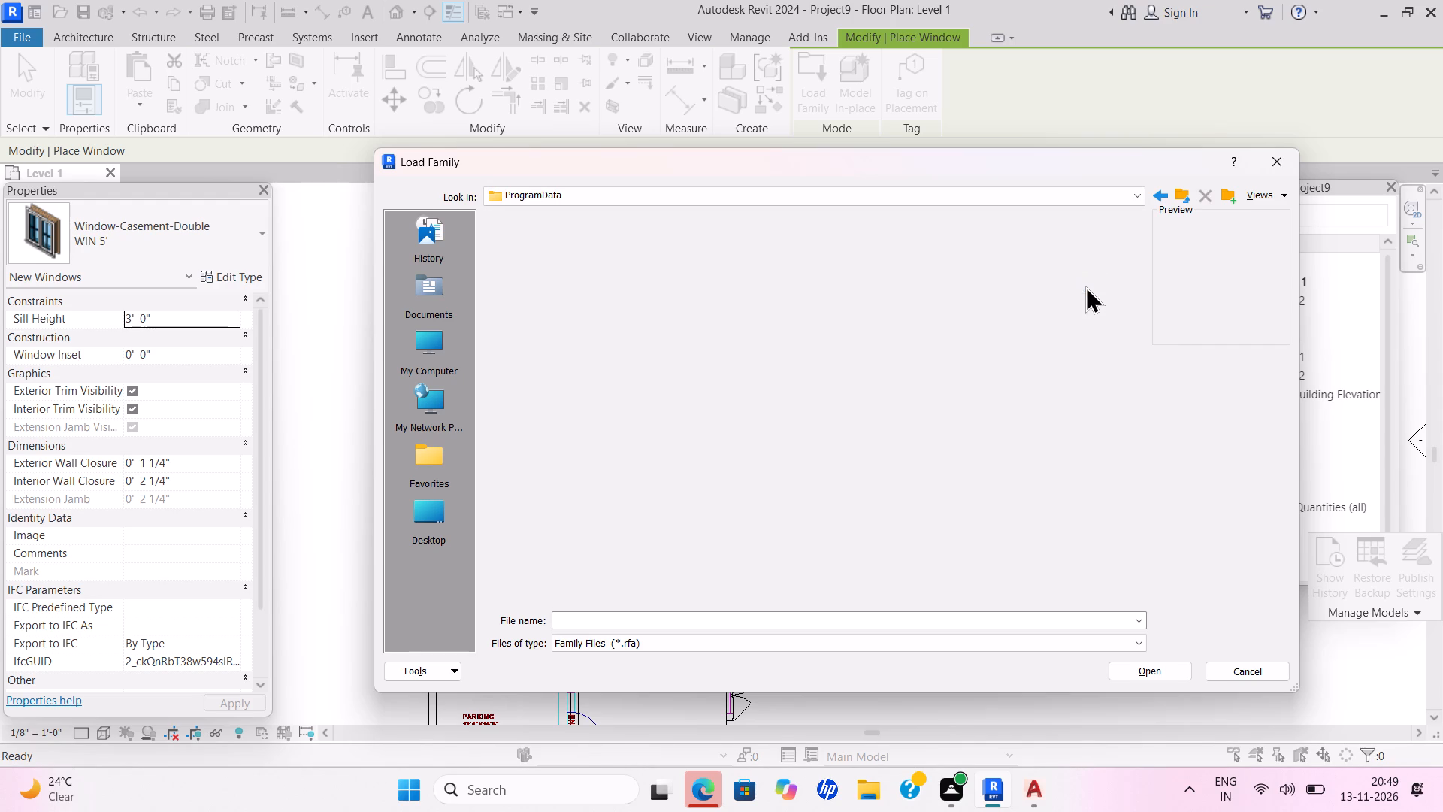
Browse through Autodesk, RVT 2024, Libraries and English-Imperial to the innermost US folder with the family categories.
double_click(582, 266)
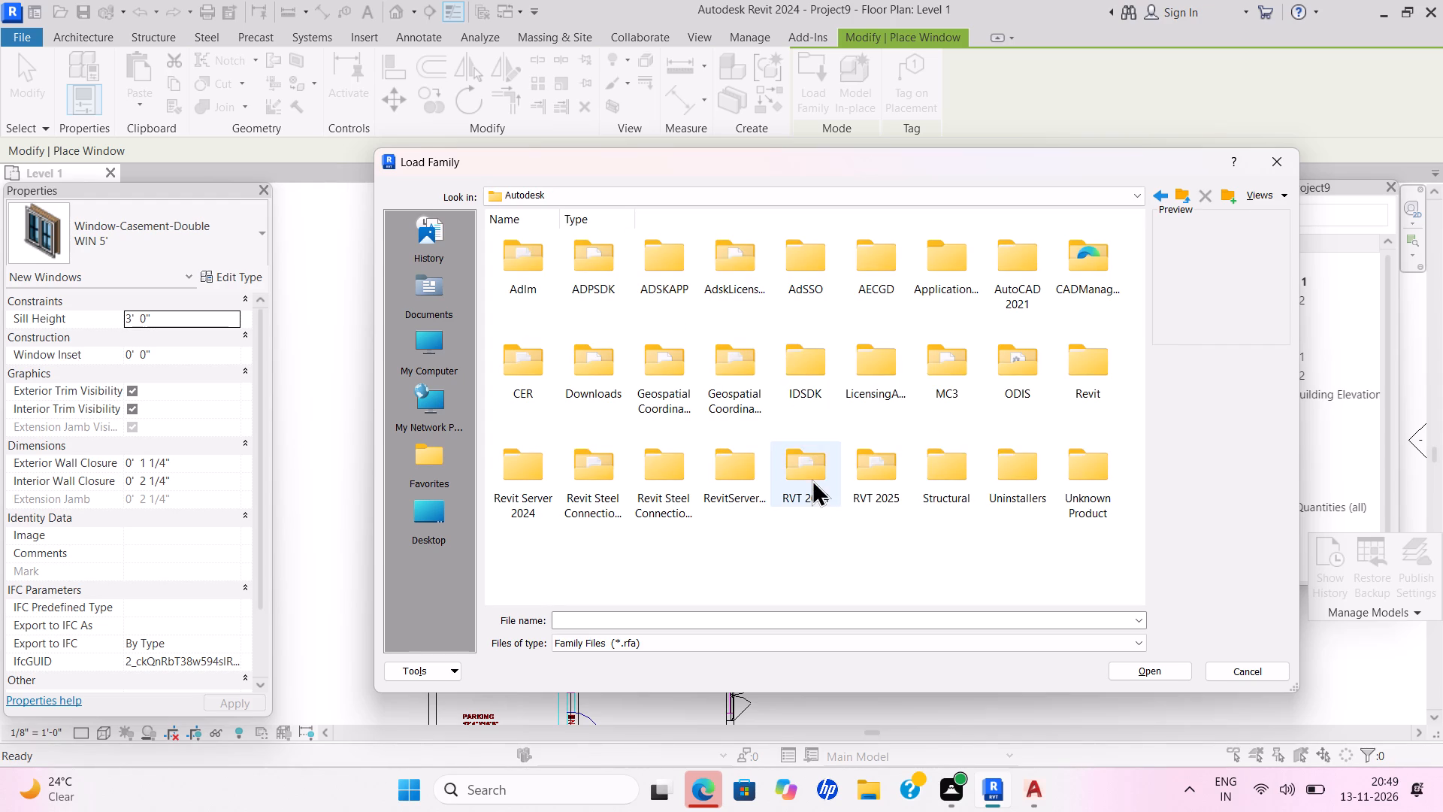
double_click(812, 479)
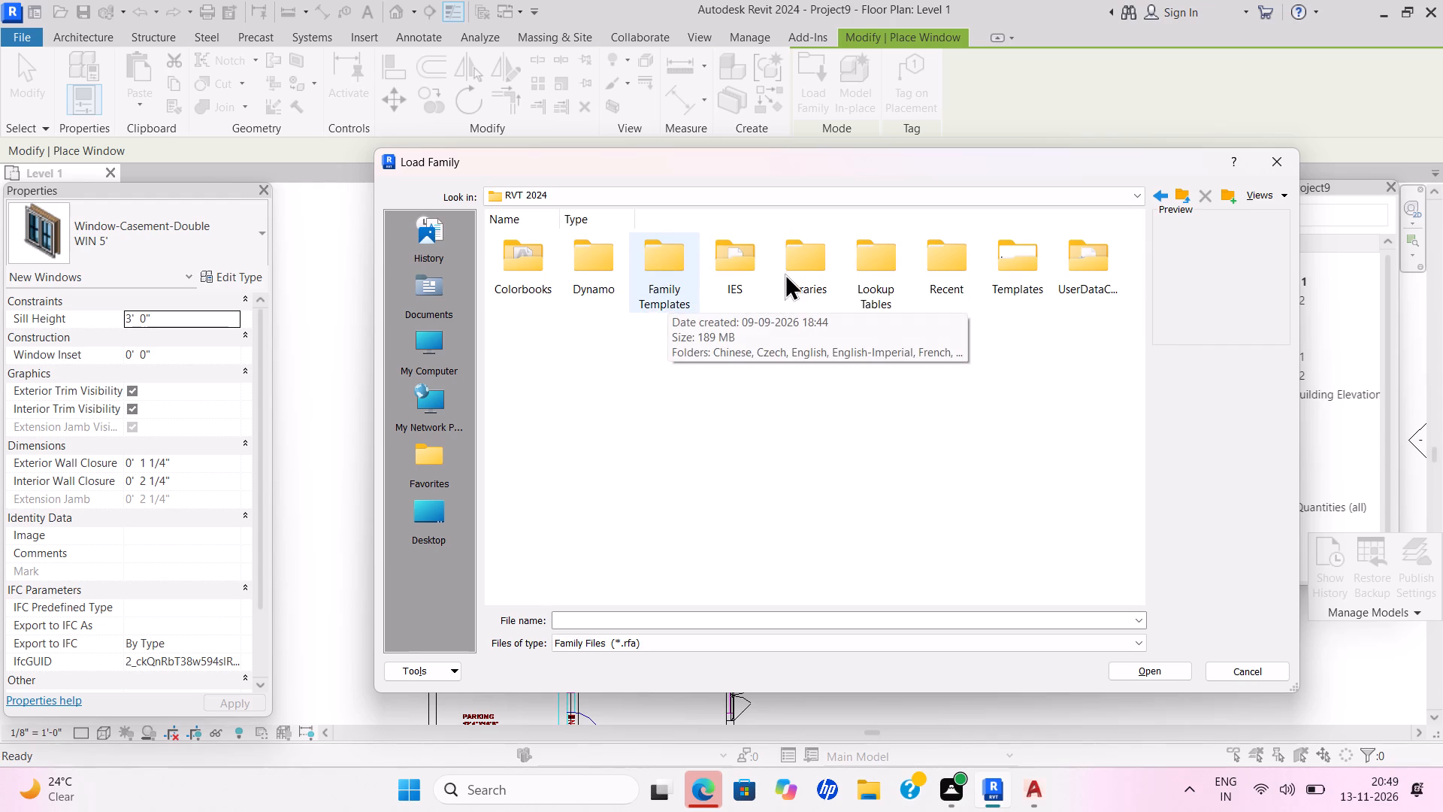
double_click(794, 271)
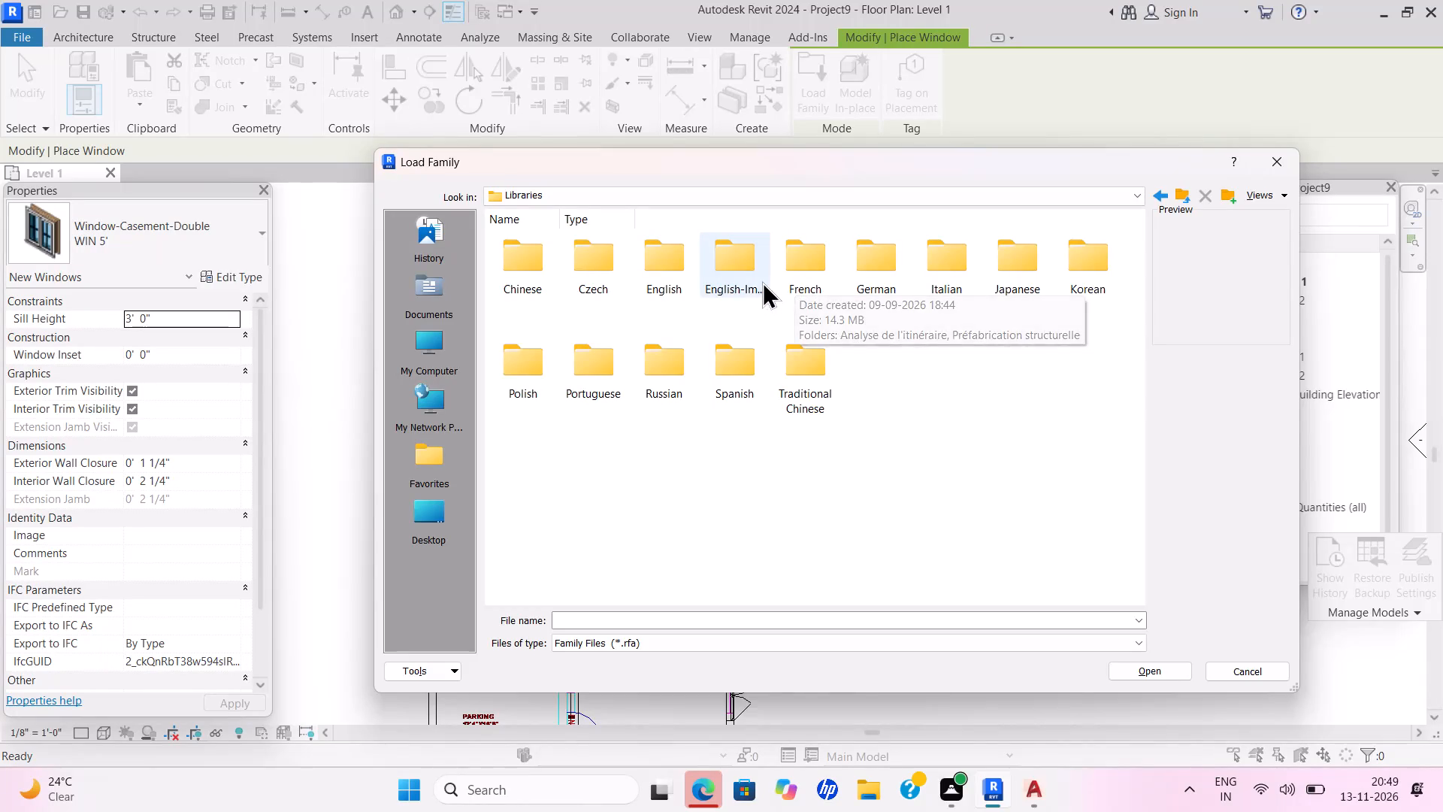
double_click(740, 279)
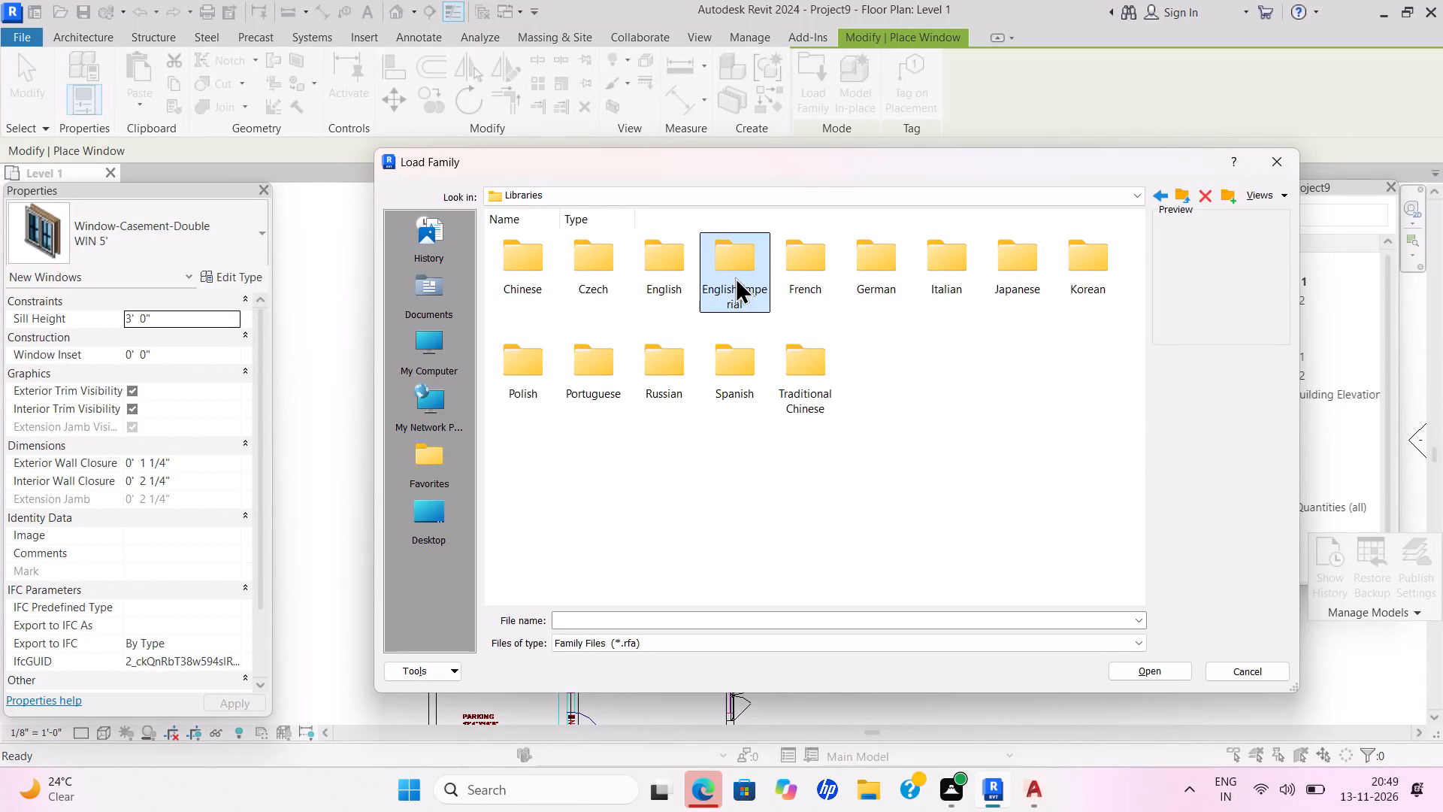
double_click(735, 277)
double_click(743, 268)
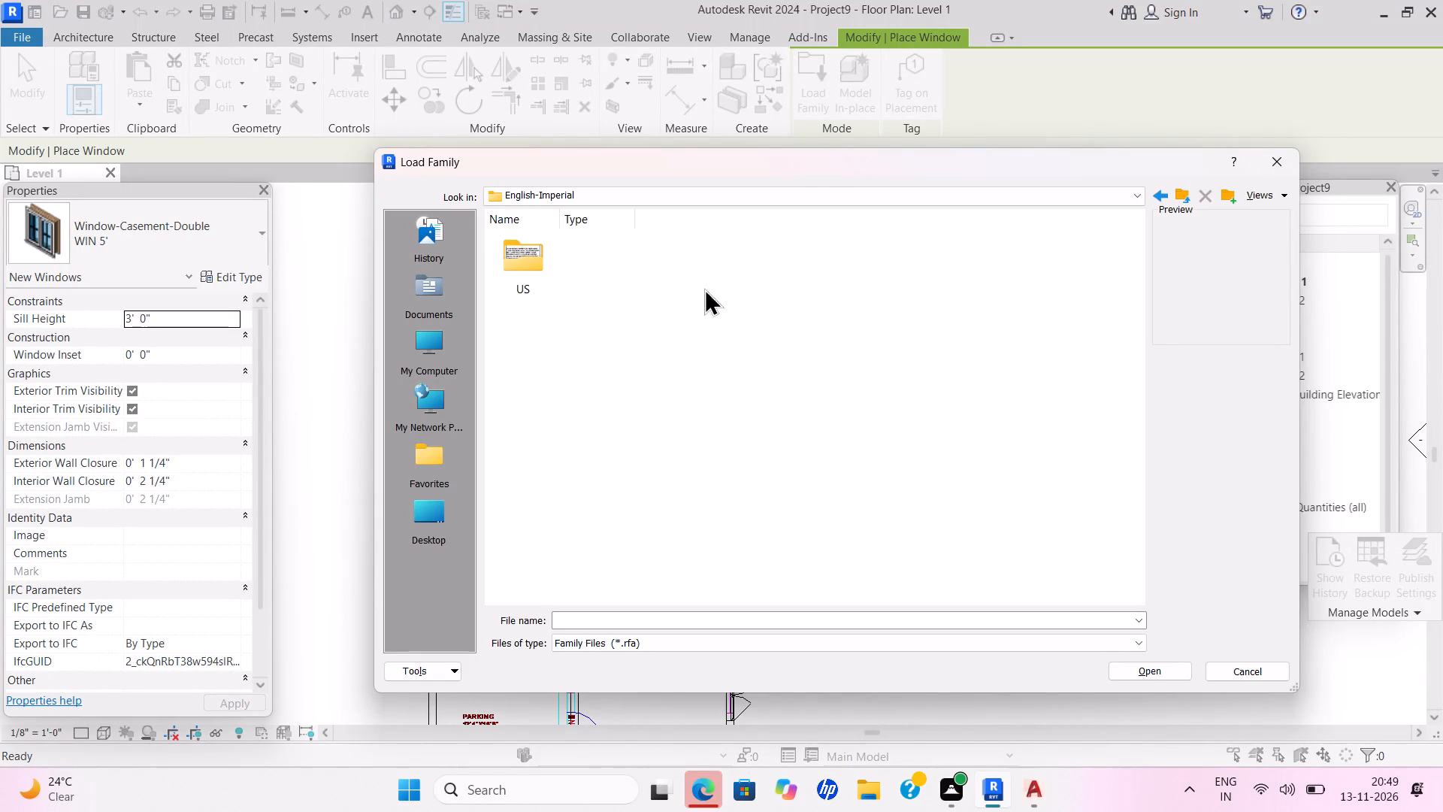
double_click(531, 265)
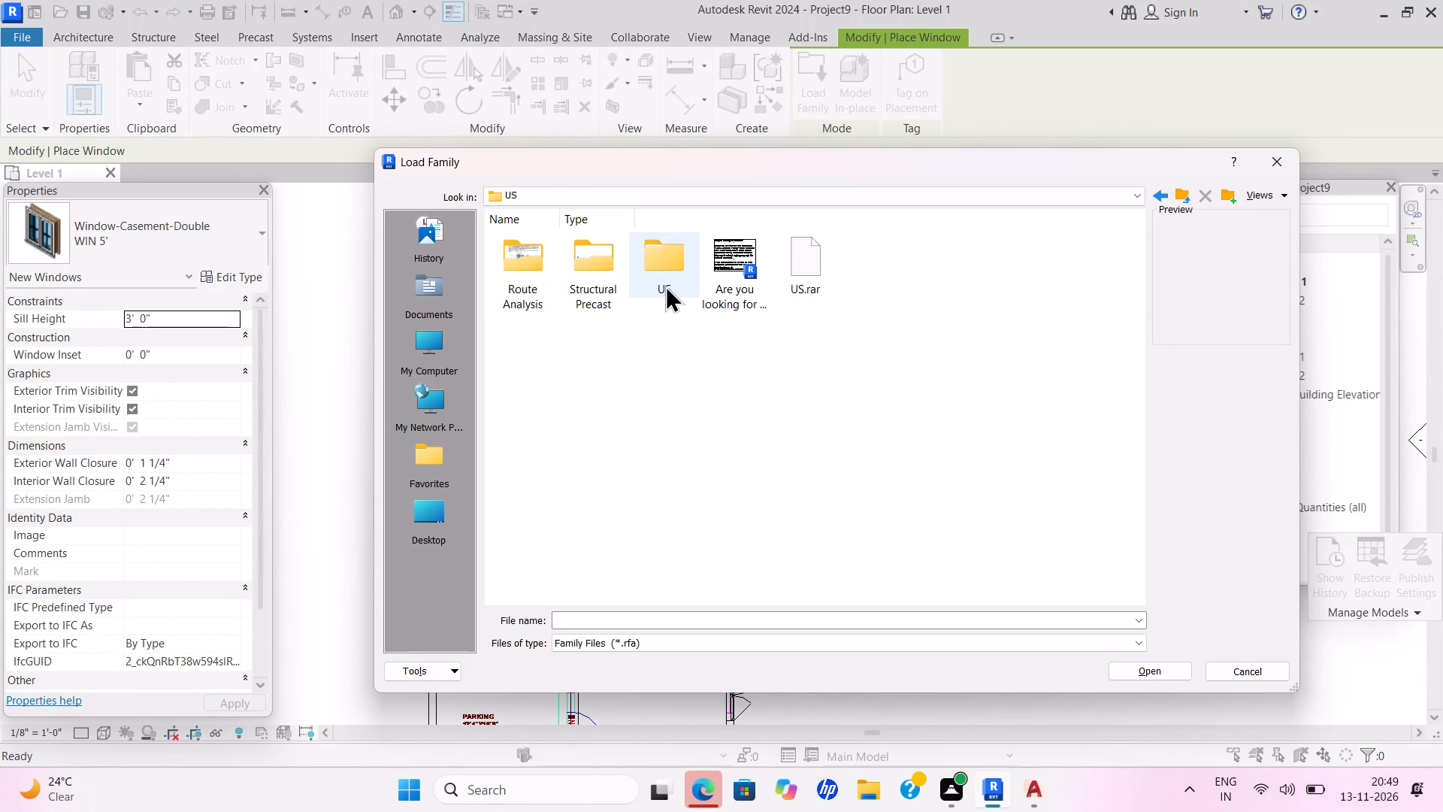
double_click(665, 285)
double_click(528, 277)
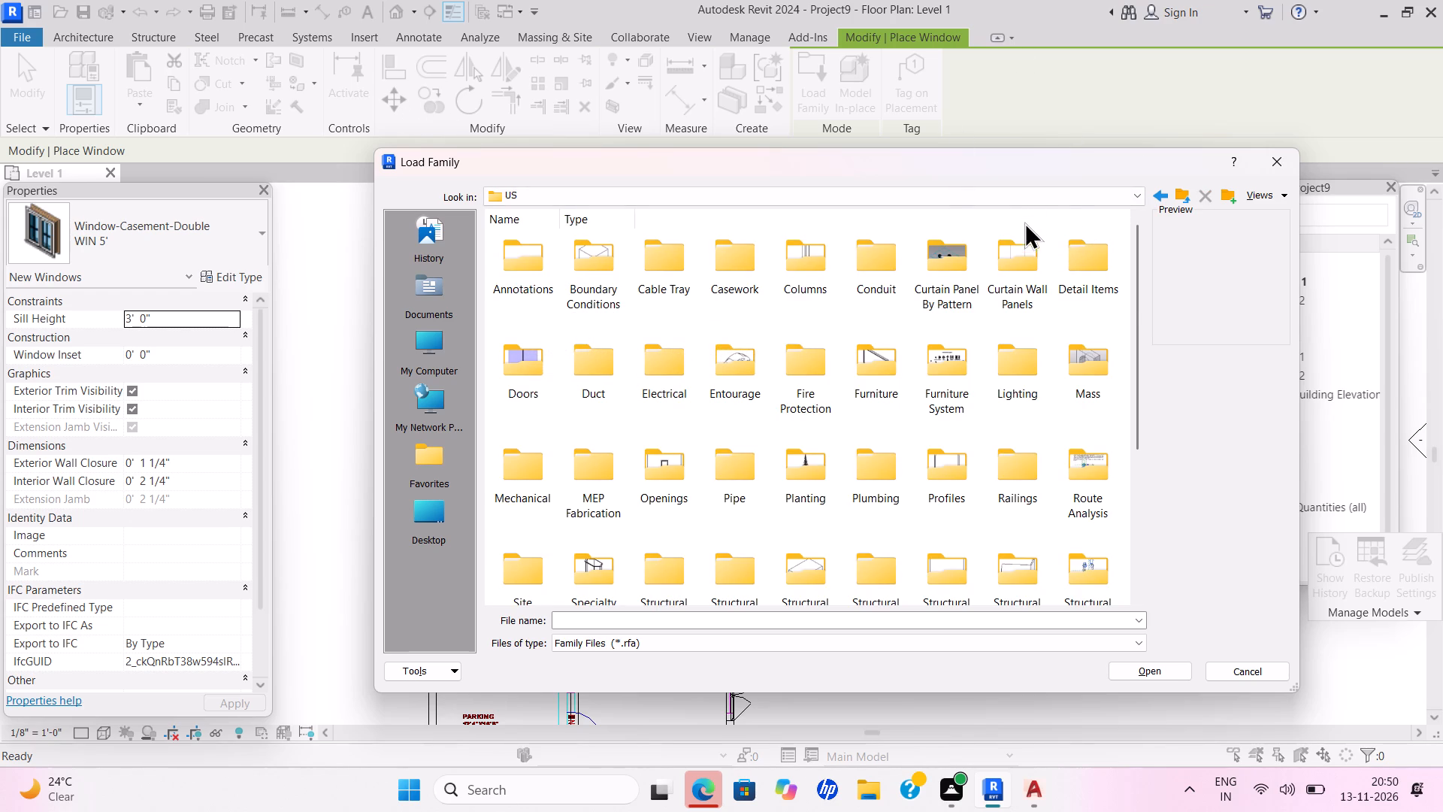
Look through the US library's family categories and open the Windows folder.
scroll(1000, 318, down, 5)
scroll(985, 329, up, 1)
scroll(985, 329, down, 2)
scroll(983, 330, up, 1)
scroll(1069, 460, up, 2)
scroll(1070, 469, down, 1)
scroll(1050, 494, up, 2)
scroll(1049, 497, down, 1)
scroll(1048, 498, up, 2)
scroll(1033, 515, down, 1)
scroll(1032, 516, up, 1)
scroll(1026, 527, down, 2)
scroll(1026, 530, up, 1)
scroll(1021, 548, down, 4)
scroll(1017, 558, up, 1)
scroll(1017, 558, down, 1)
scroll(1017, 558, up, 1)
scroll(1017, 558, down, 1)
scroll(1017, 558, up, 3)
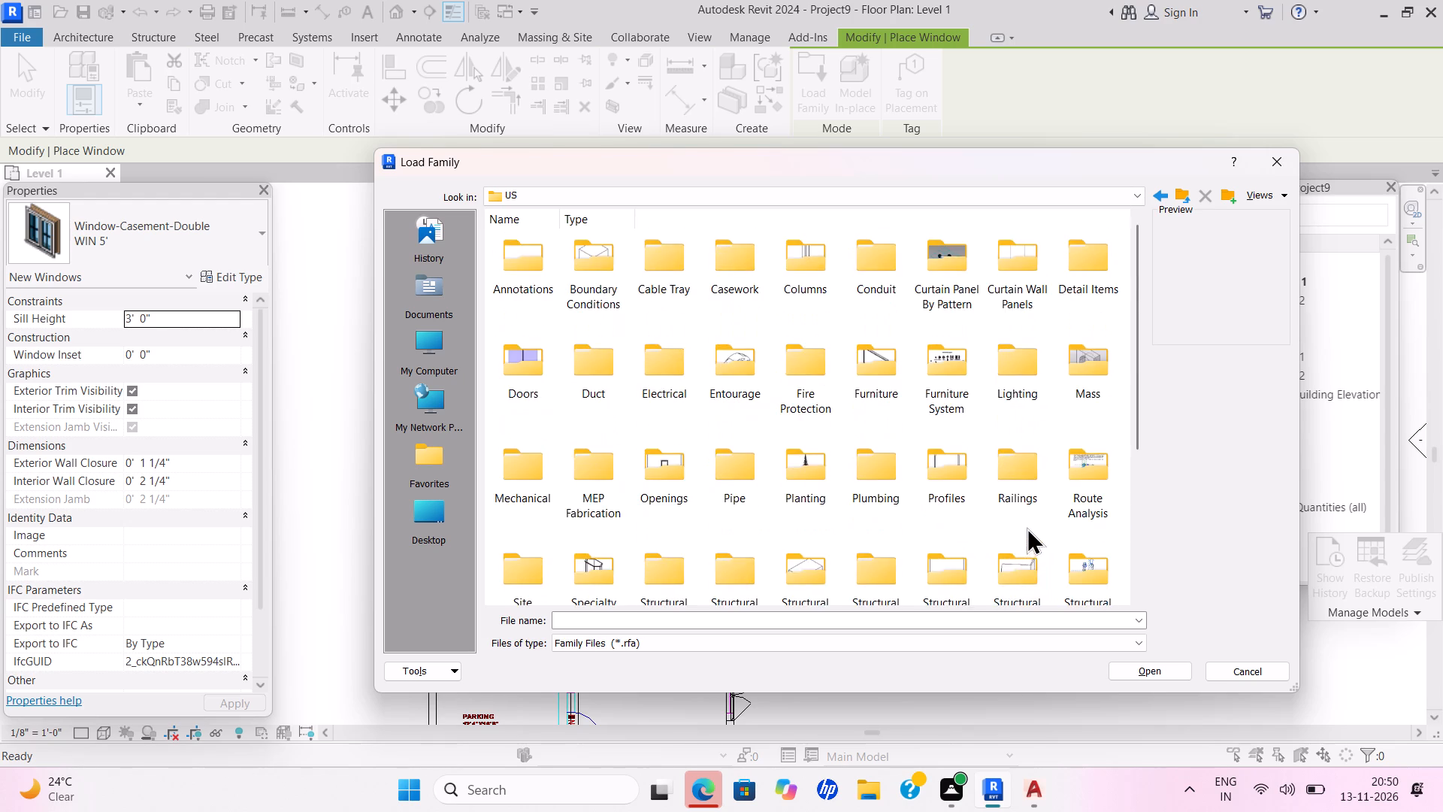
scroll(1025, 541, down, 2)
scroll(1022, 550, up, 1)
scroll(1021, 556, down, 1)
scroll(1021, 556, up, 3)
scroll(1018, 566, down, 4)
scroll(1018, 568, up, 1)
scroll(1018, 568, down, 1)
double_click(1023, 459)
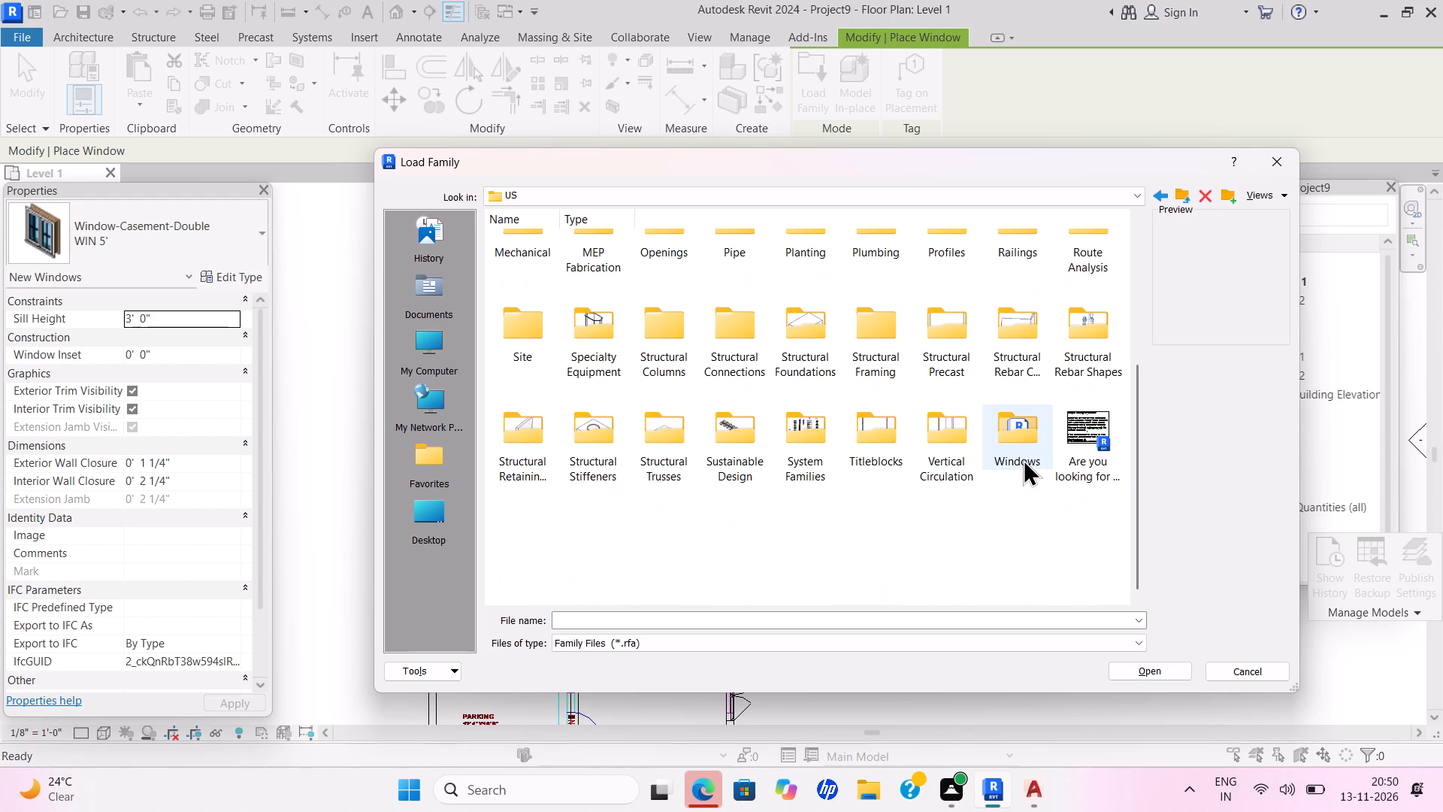
Find the Window-Louvers family in the Windows folder and load it into the project.
scroll(990, 511, up, 1)
scroll(990, 511, down, 1)
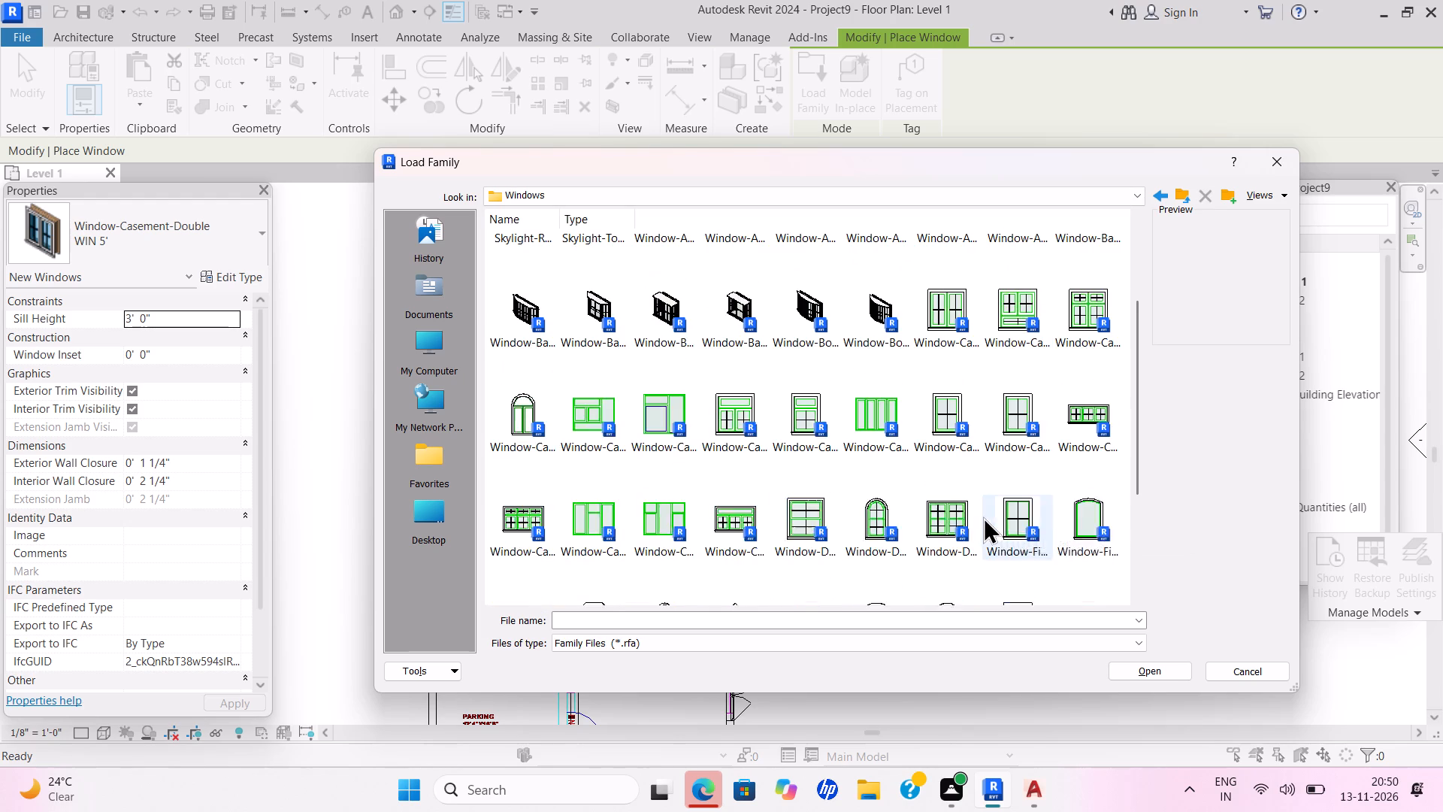
scroll(982, 517, up, 2)
scroll(982, 517, down, 1)
scroll(982, 517, up, 2)
scroll(982, 518, down, 2)
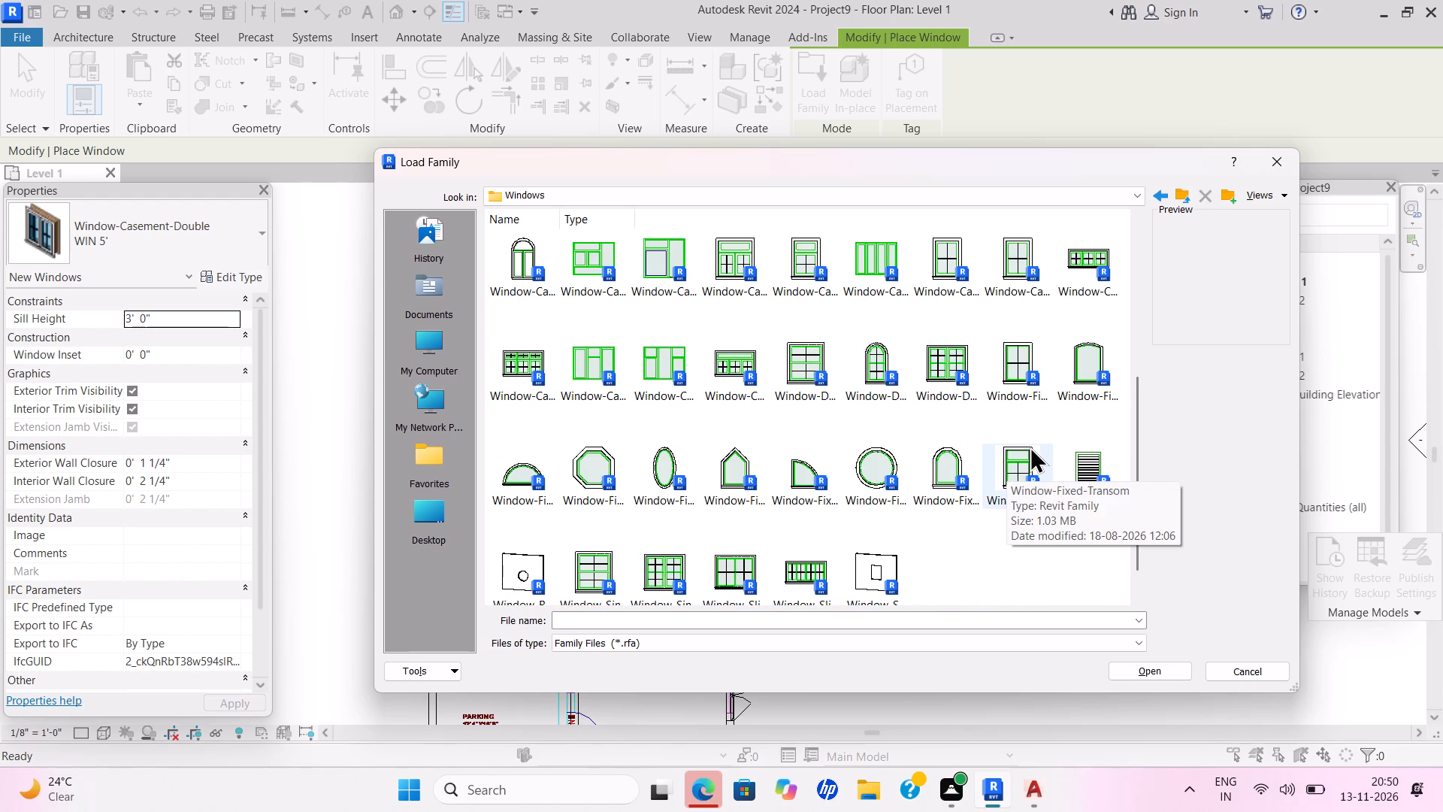
double_click(1105, 477)
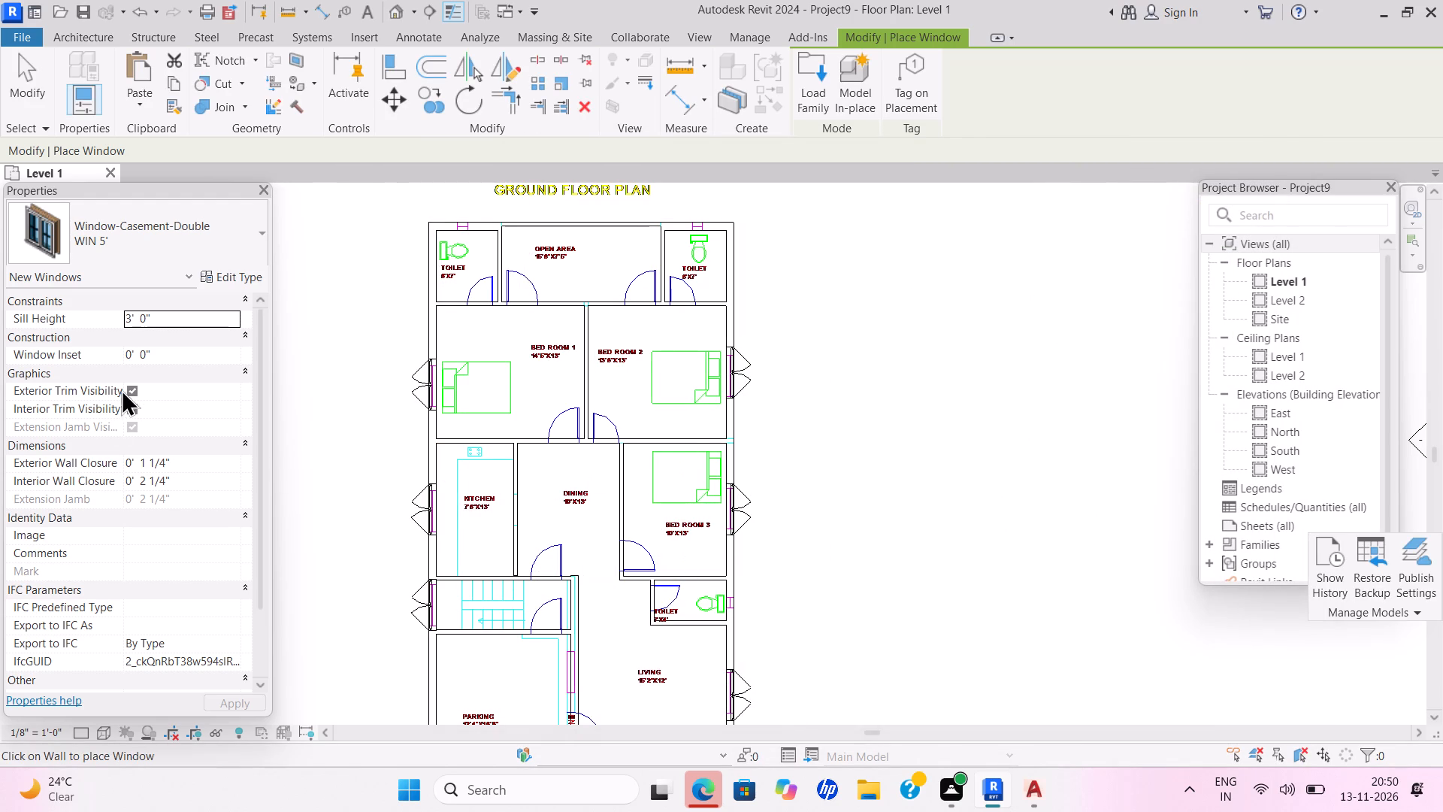
Place Window-Louvers 24" x 24" windows with a 7' sill height at the plan's marks in the three toilets' outer walls.
drag(162, 319, 158, 347)
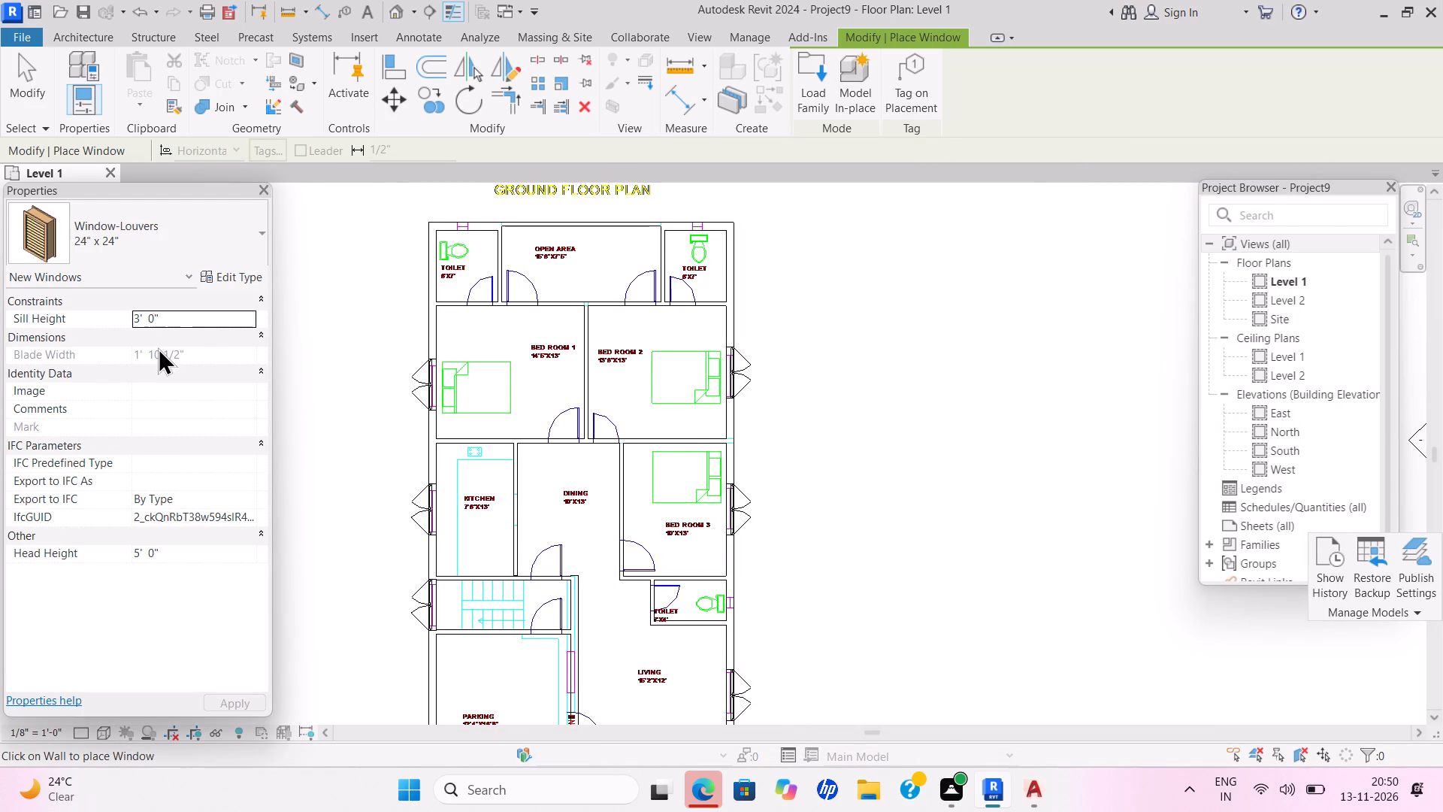
key(BackSpace)
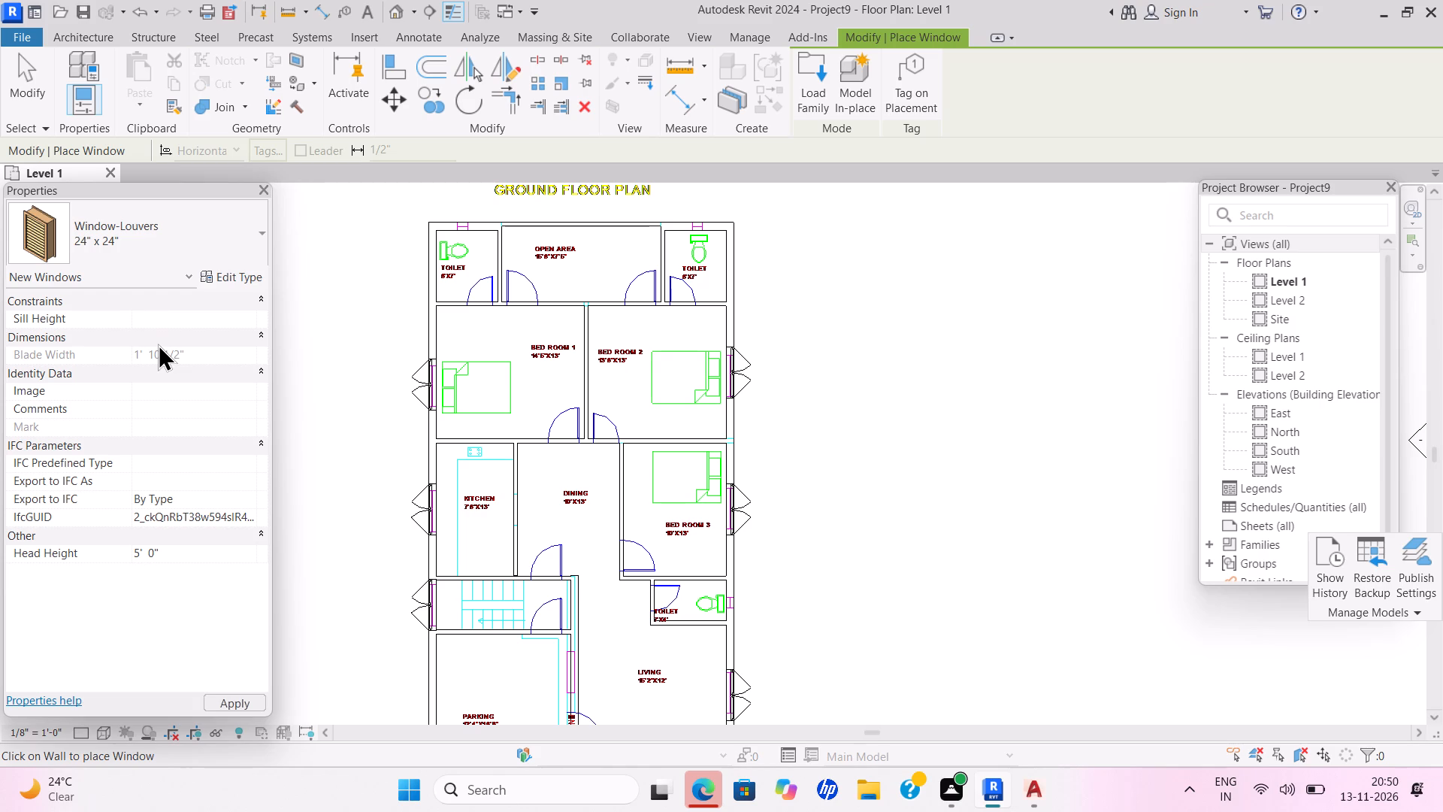
text(7')
key(Return)
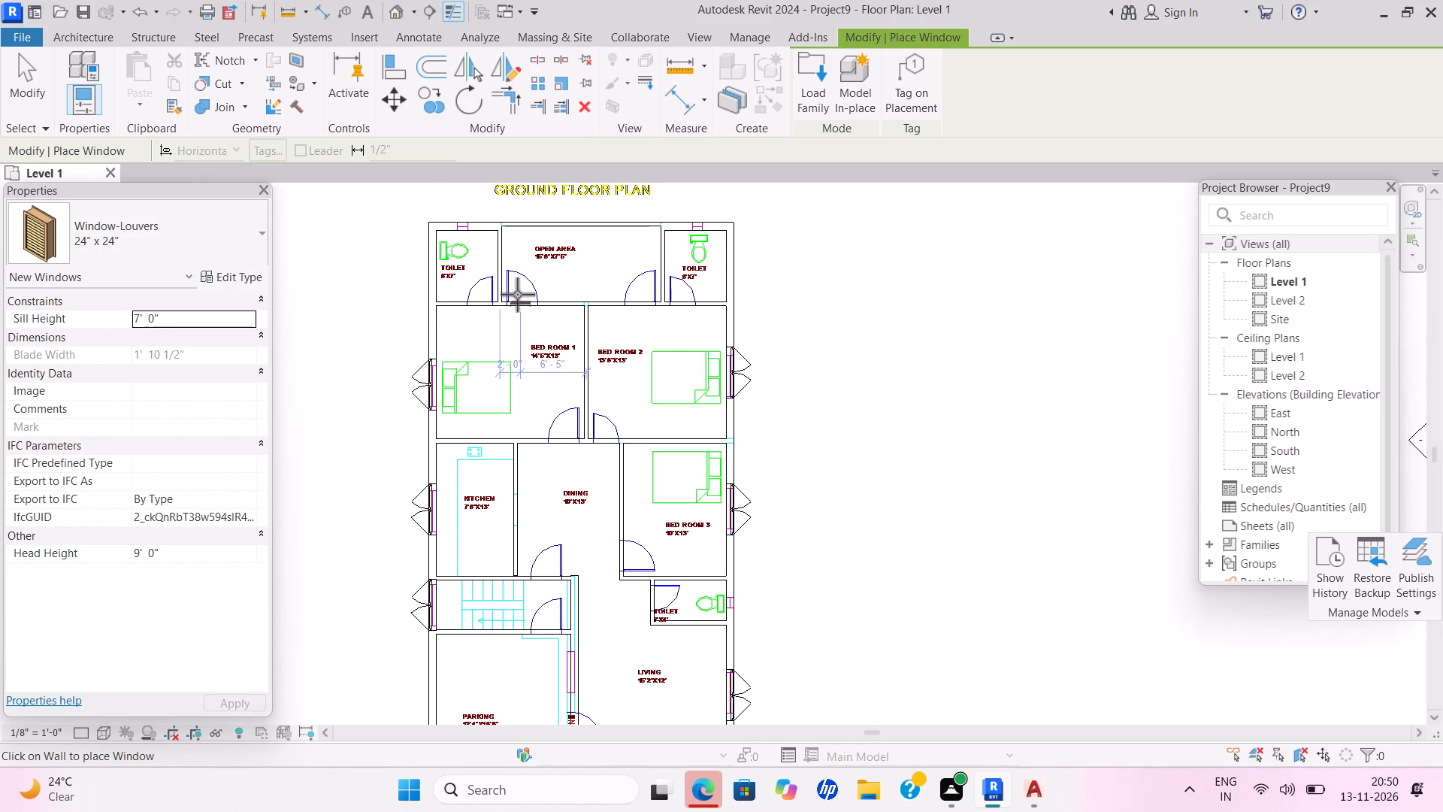
click(464, 223)
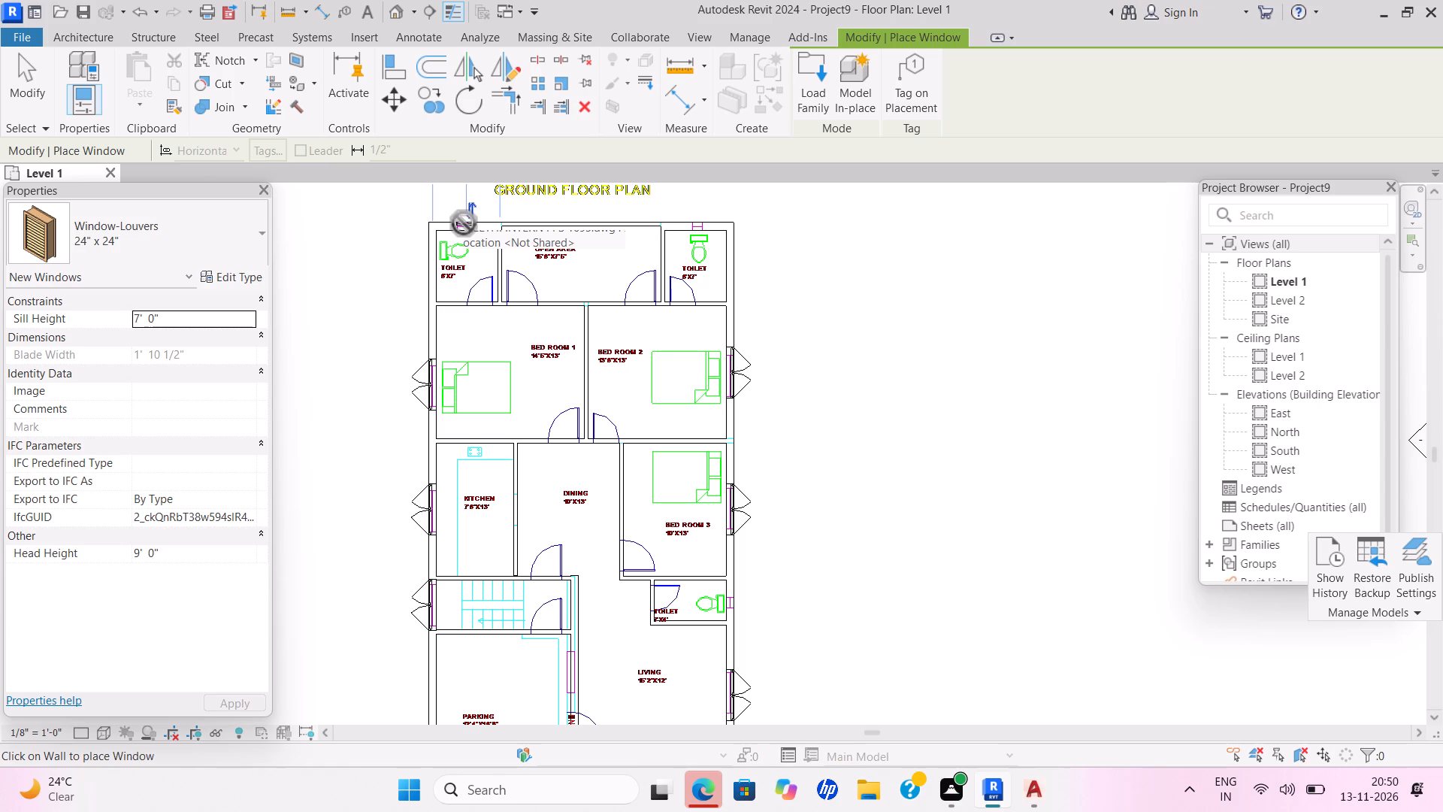
click(693, 233)
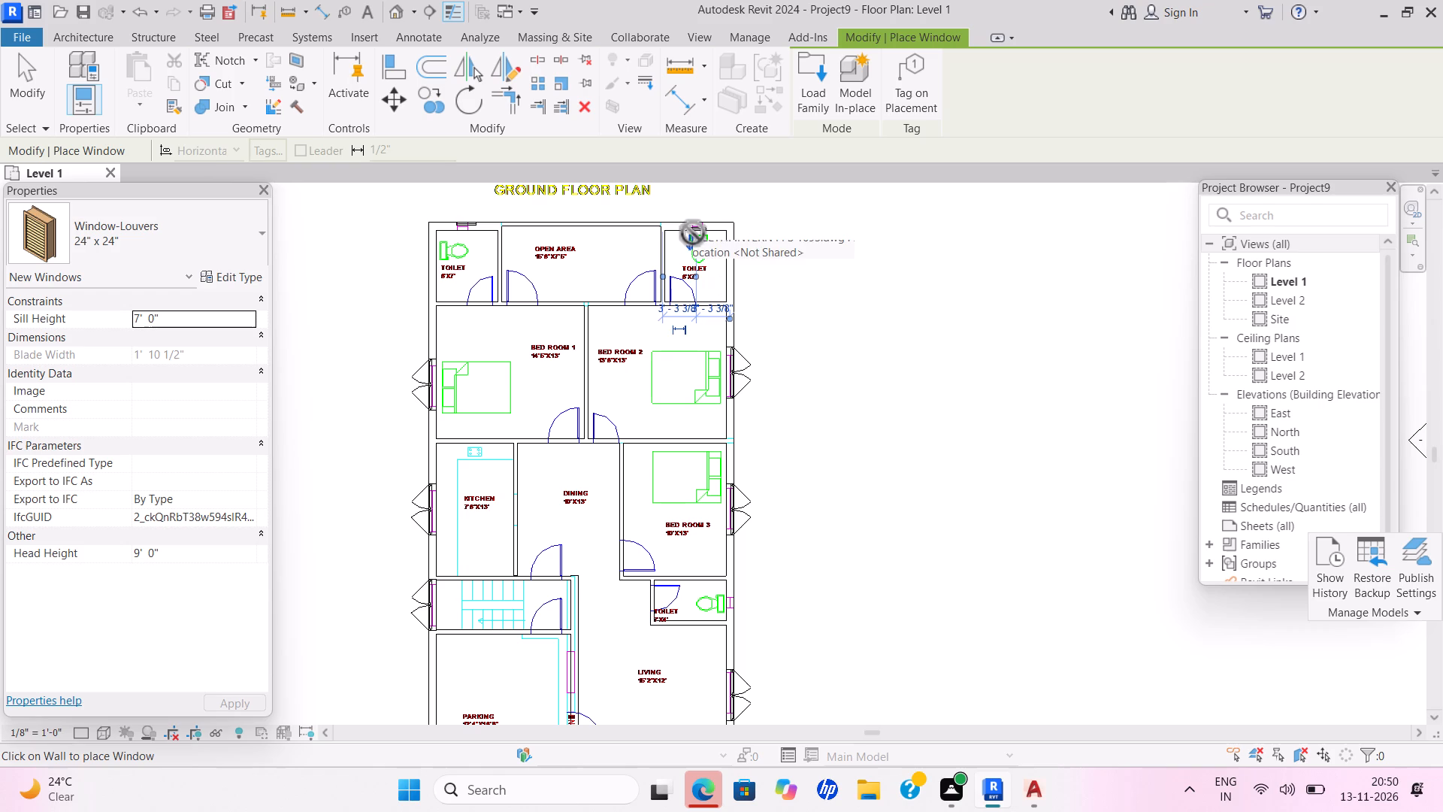
click(732, 596)
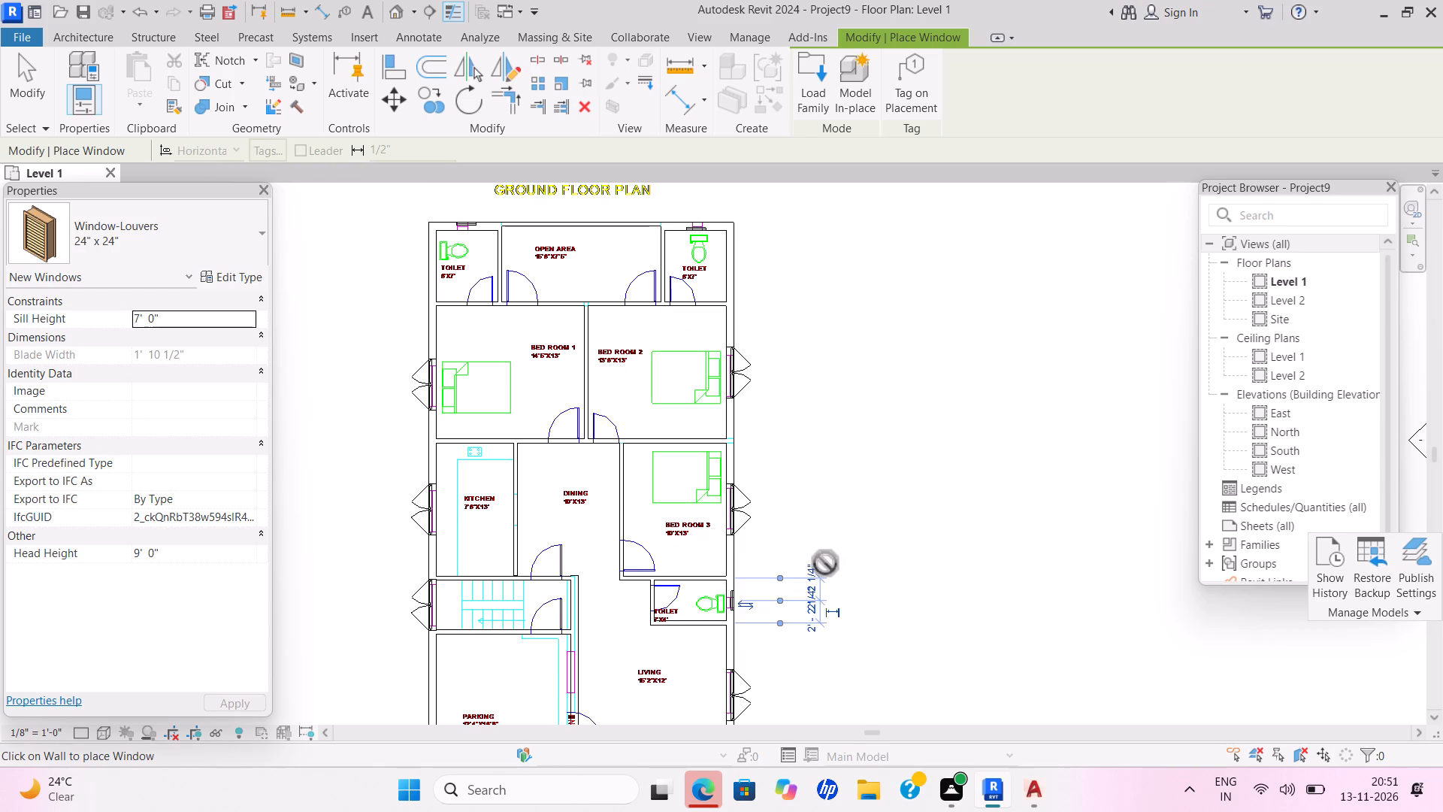
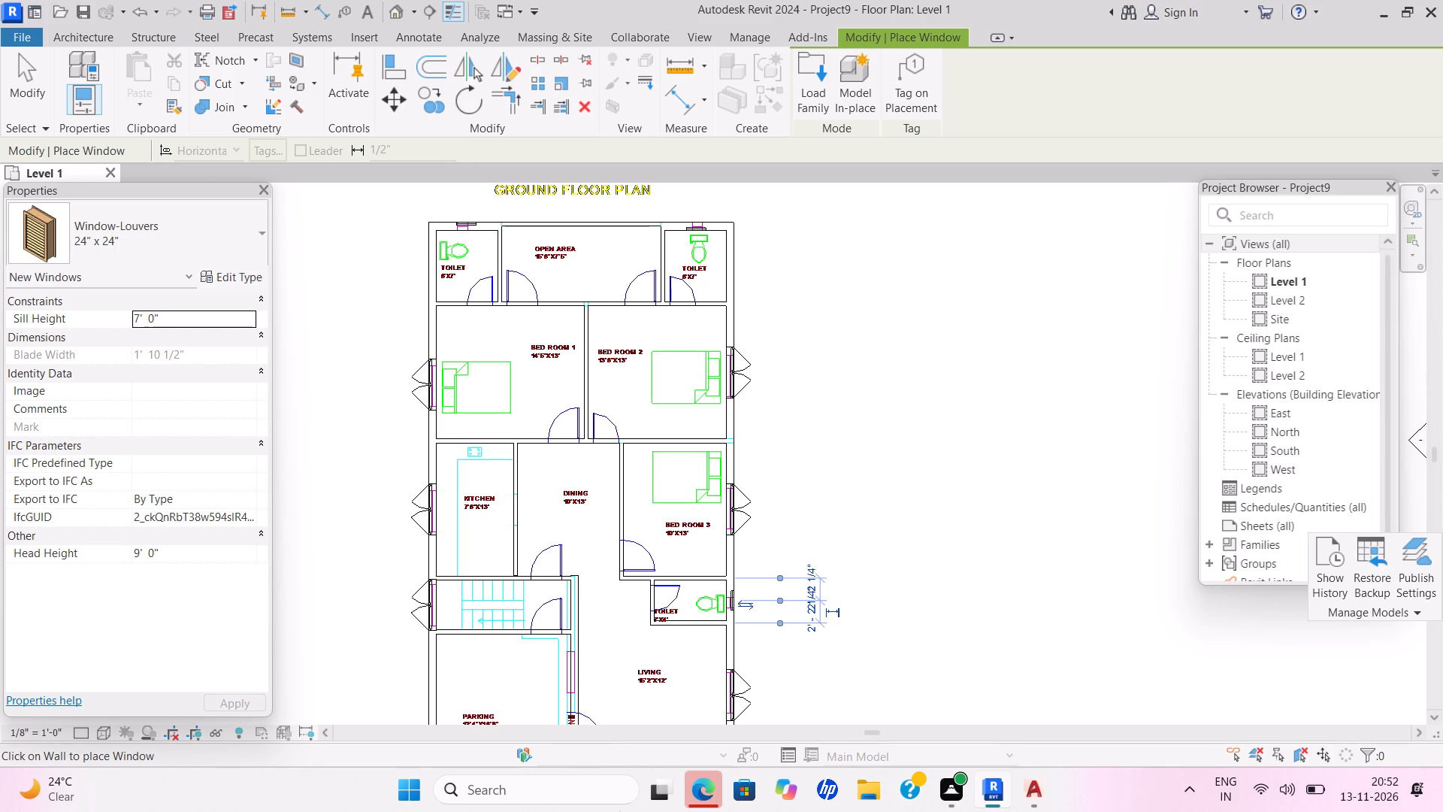
Start a stair with a sketched run and draw its three-sided outer boundary around the CAD stair, with 8'-6" sides from the outer window wall.
key(Escape)
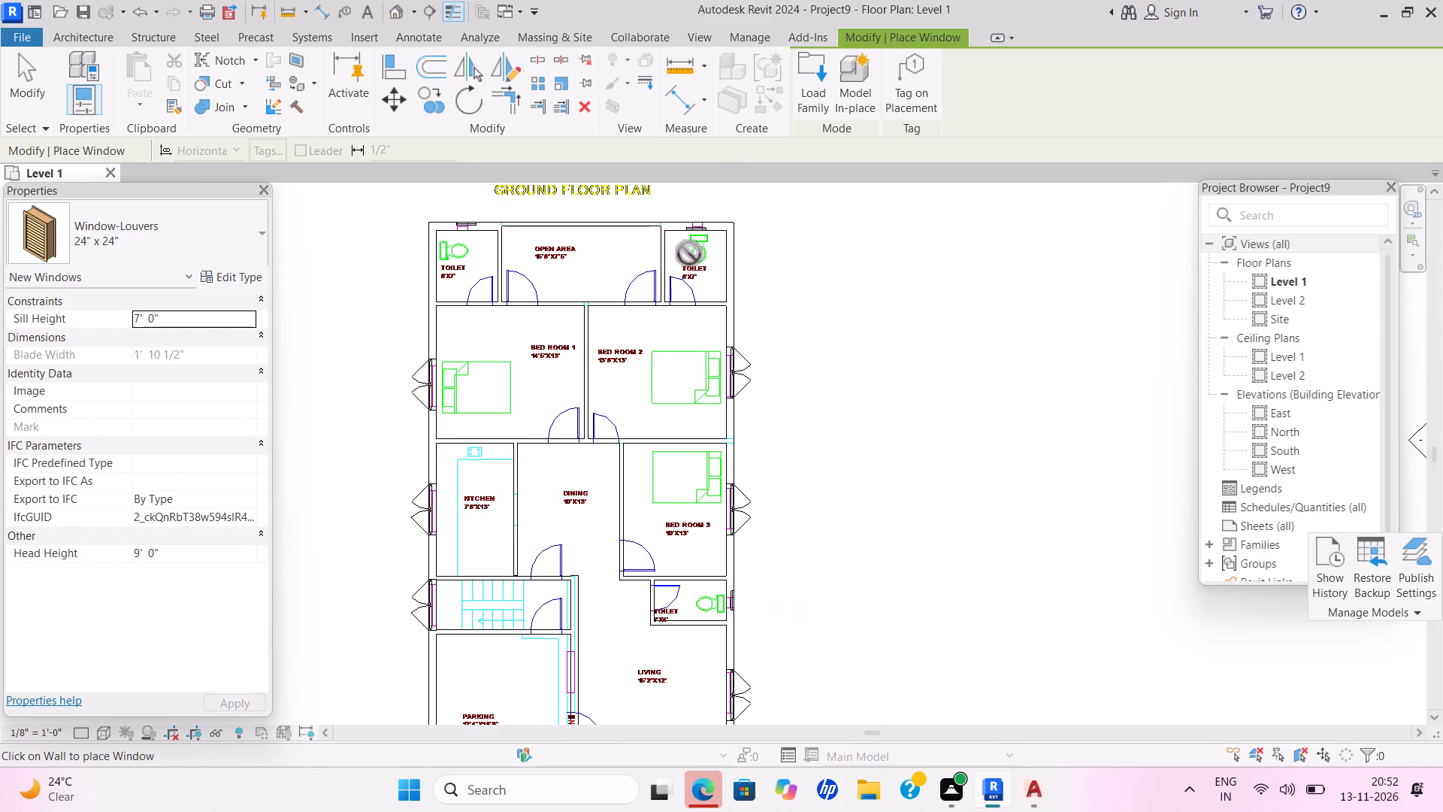
key(Escape)
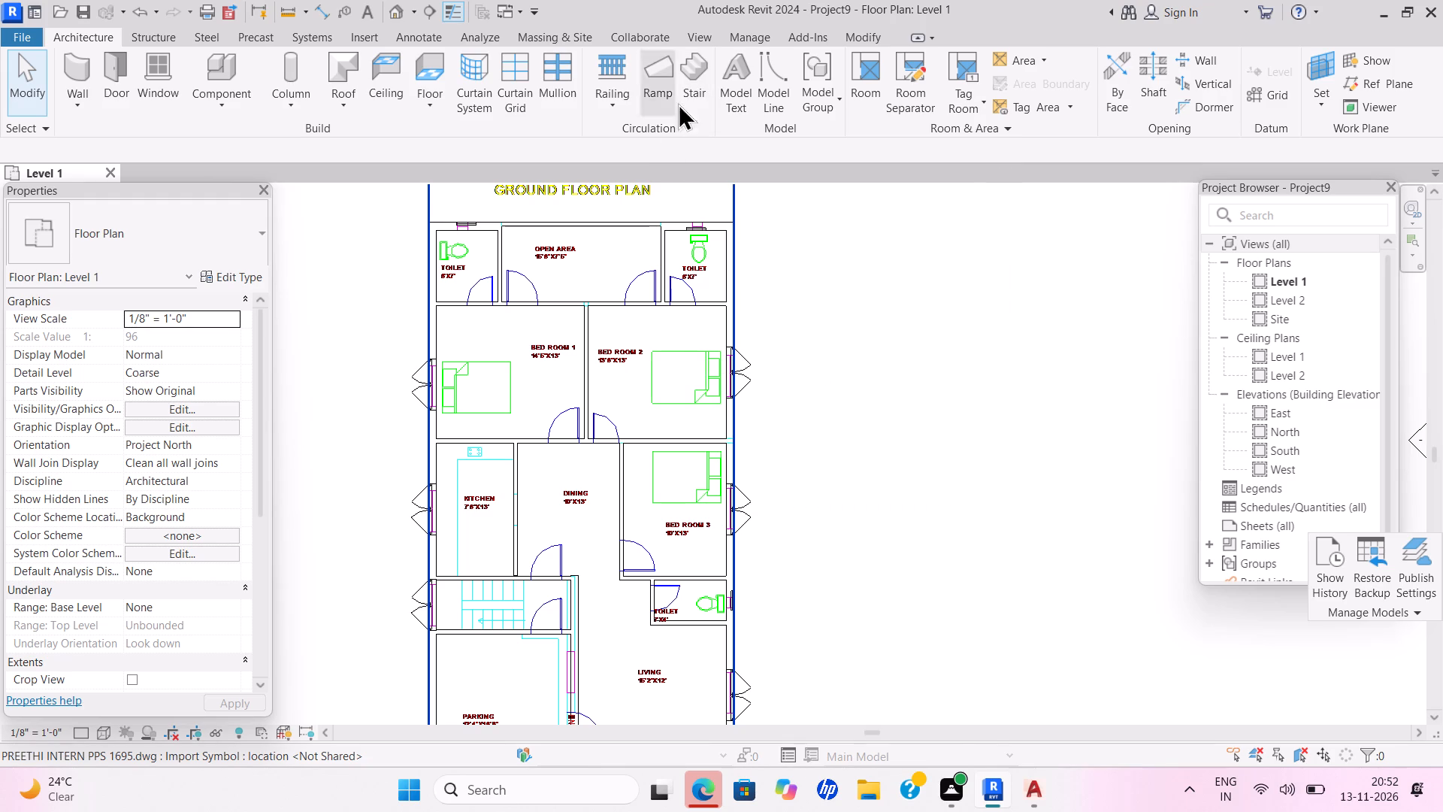
click(694, 86)
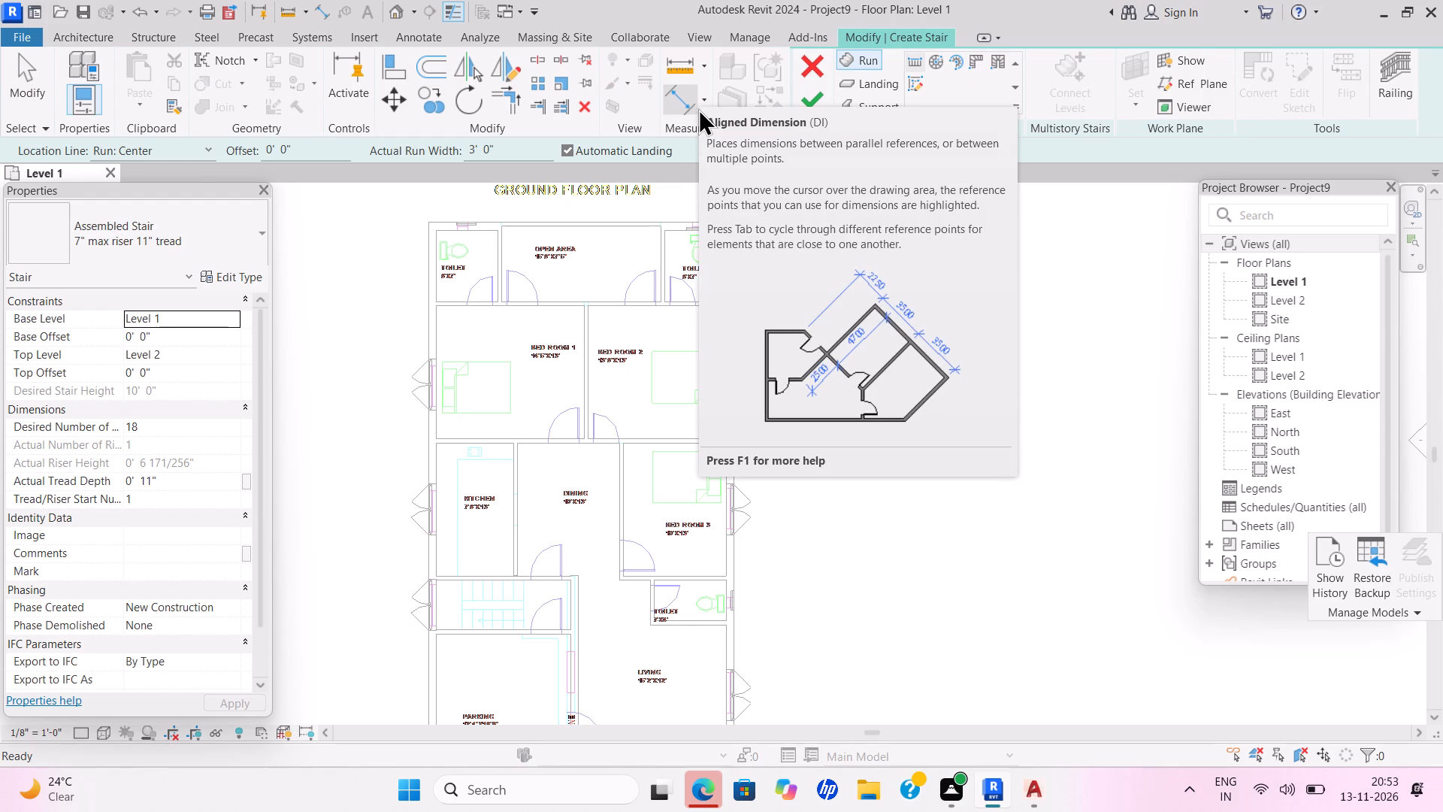
triple_click(909, 82)
click(908, 82)
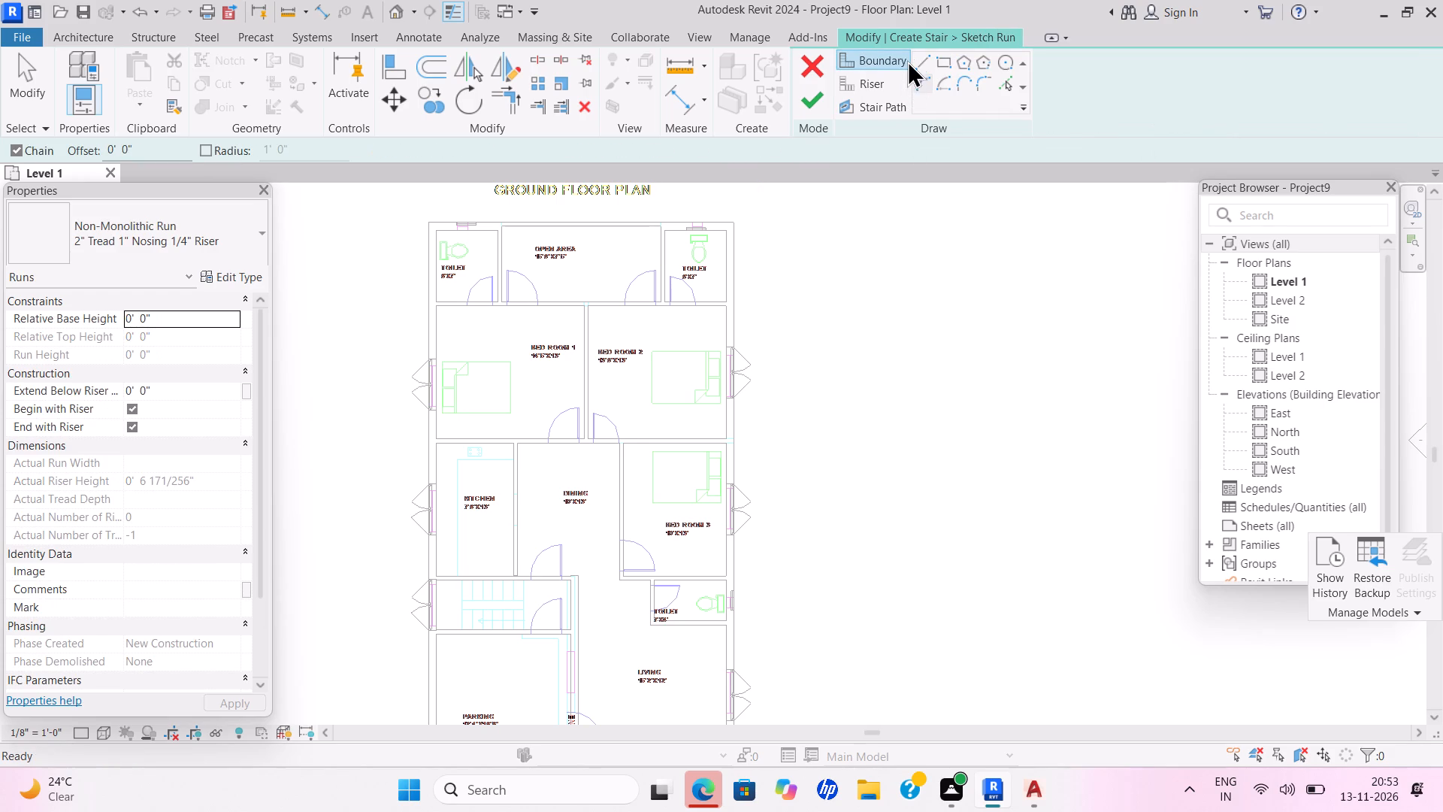
triple_click(915, 59)
scroll(586, 538, down, 1)
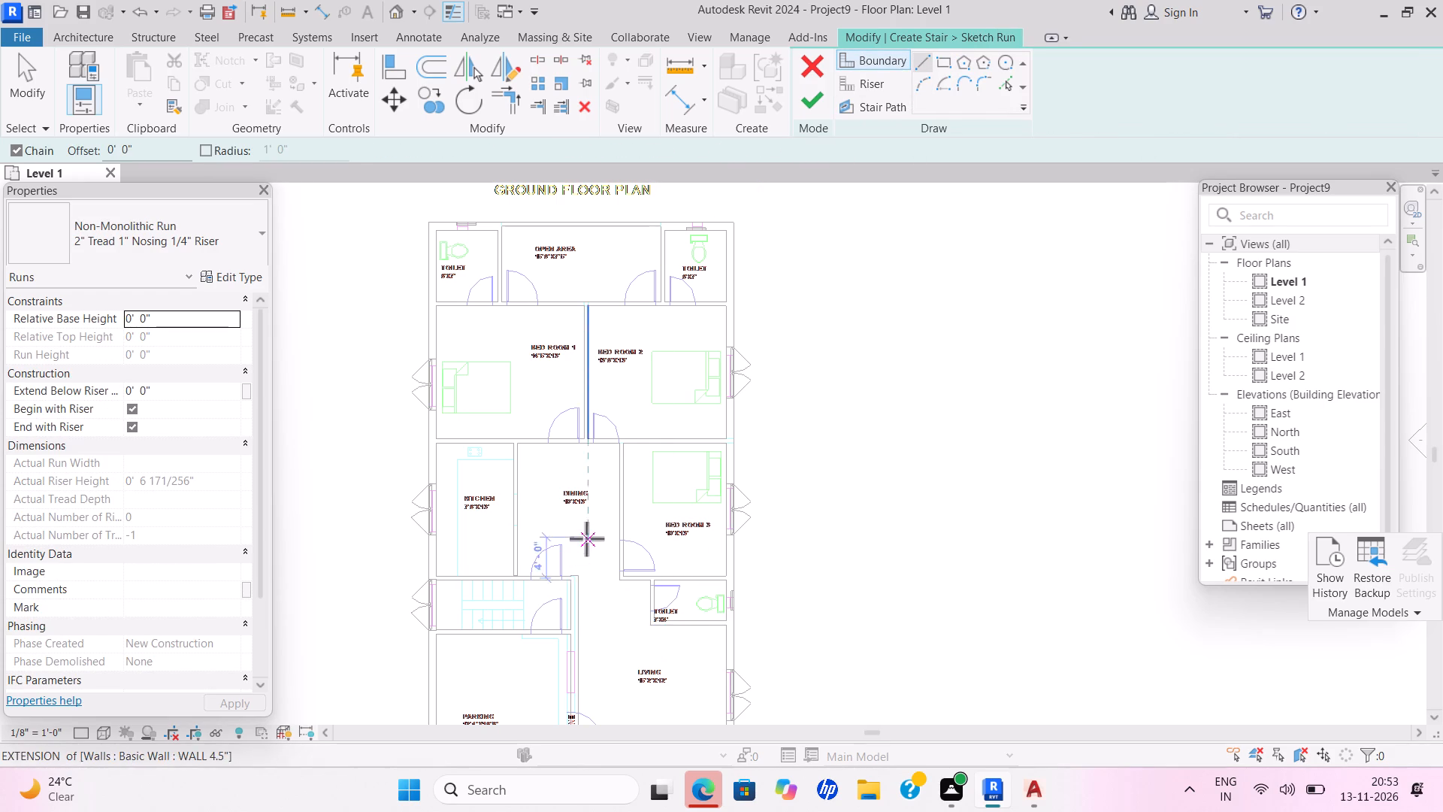
middle_drag(582, 535, 581, 504)
scroll(580, 534, up, 1)
scroll(576, 534, down, 1)
scroll(576, 532, up, 1)
scroll(575, 532, down, 2)
scroll(575, 532, up, 1)
scroll(573, 532, down, 2)
scroll(573, 532, up, 2)
scroll(580, 507, down, 2)
scroll(580, 507, up, 3)
scroll(581, 504, down, 1)
scroll(581, 504, up, 1)
scroll(581, 504, down, 1)
middle_click(581, 504)
scroll(581, 504, up, 1)
scroll(581, 504, down, 1)
scroll(581, 504, up, 1)
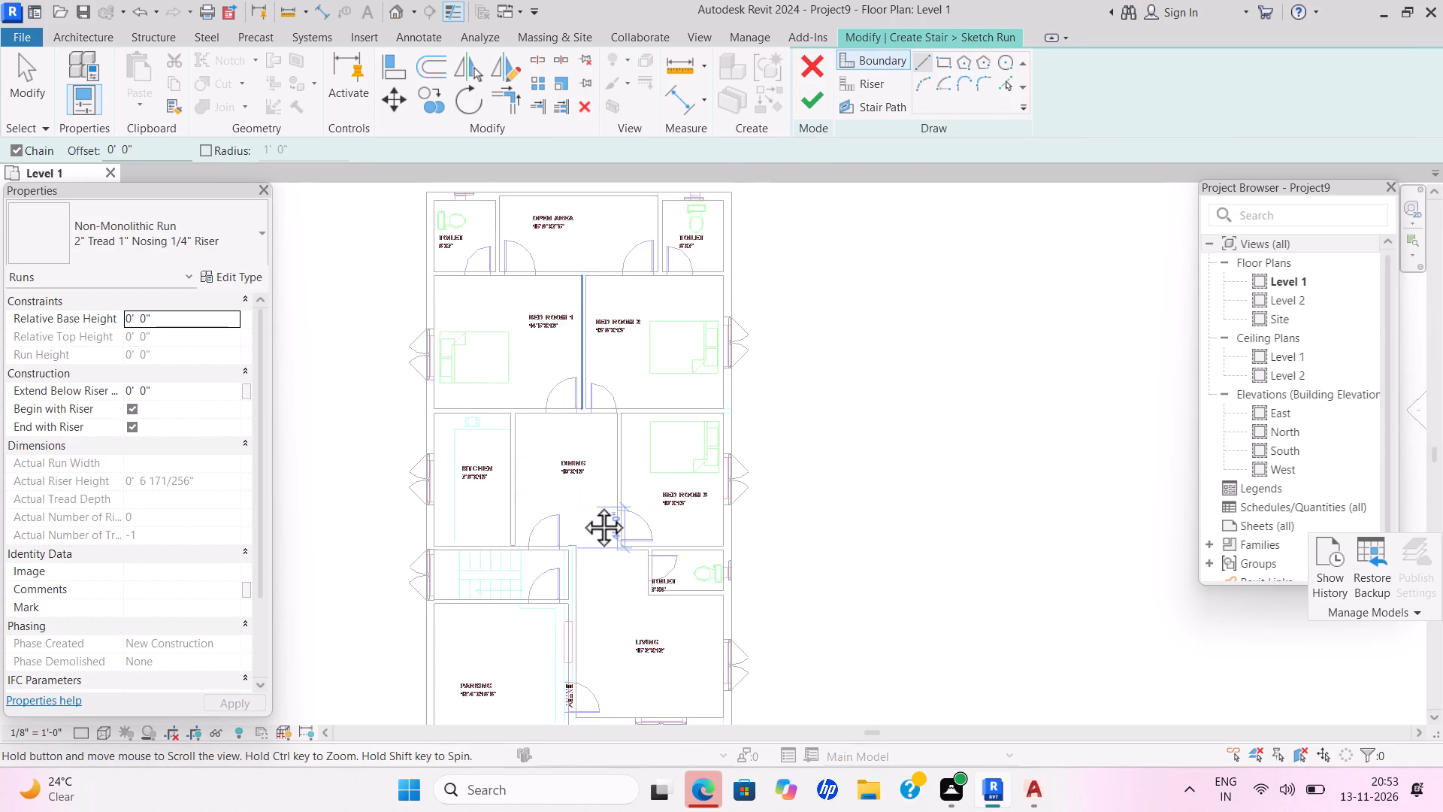
scroll(581, 504, up, 1)
scroll(581, 504, down, 1)
scroll(580, 502, up, 1)
middle_drag(576, 550, 643, 476)
scroll(572, 545, up, 1)
scroll(602, 512, down, 1)
scroll(634, 482, up, 1)
scroll(637, 480, down, 1)
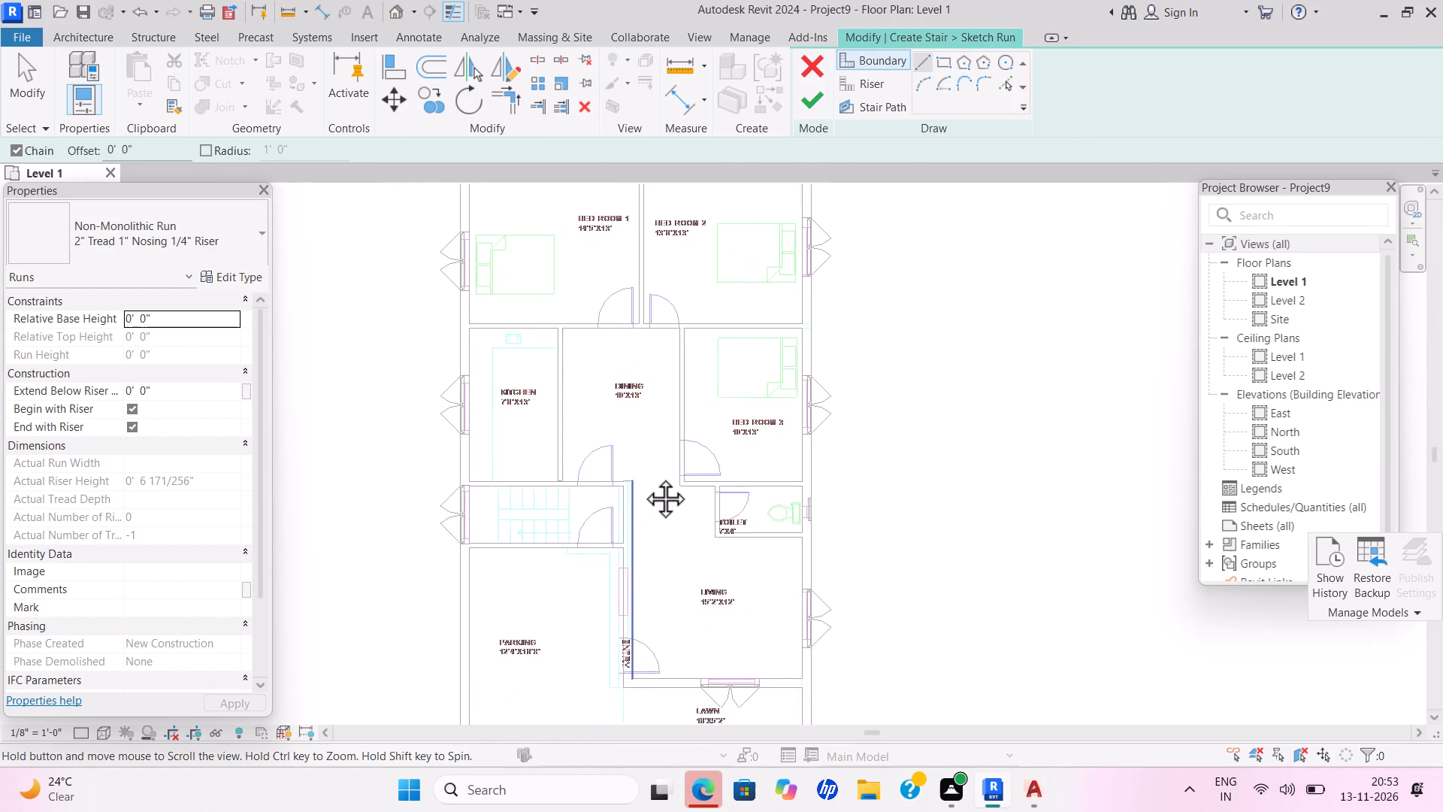
middle_drag(643, 476, 692, 440)
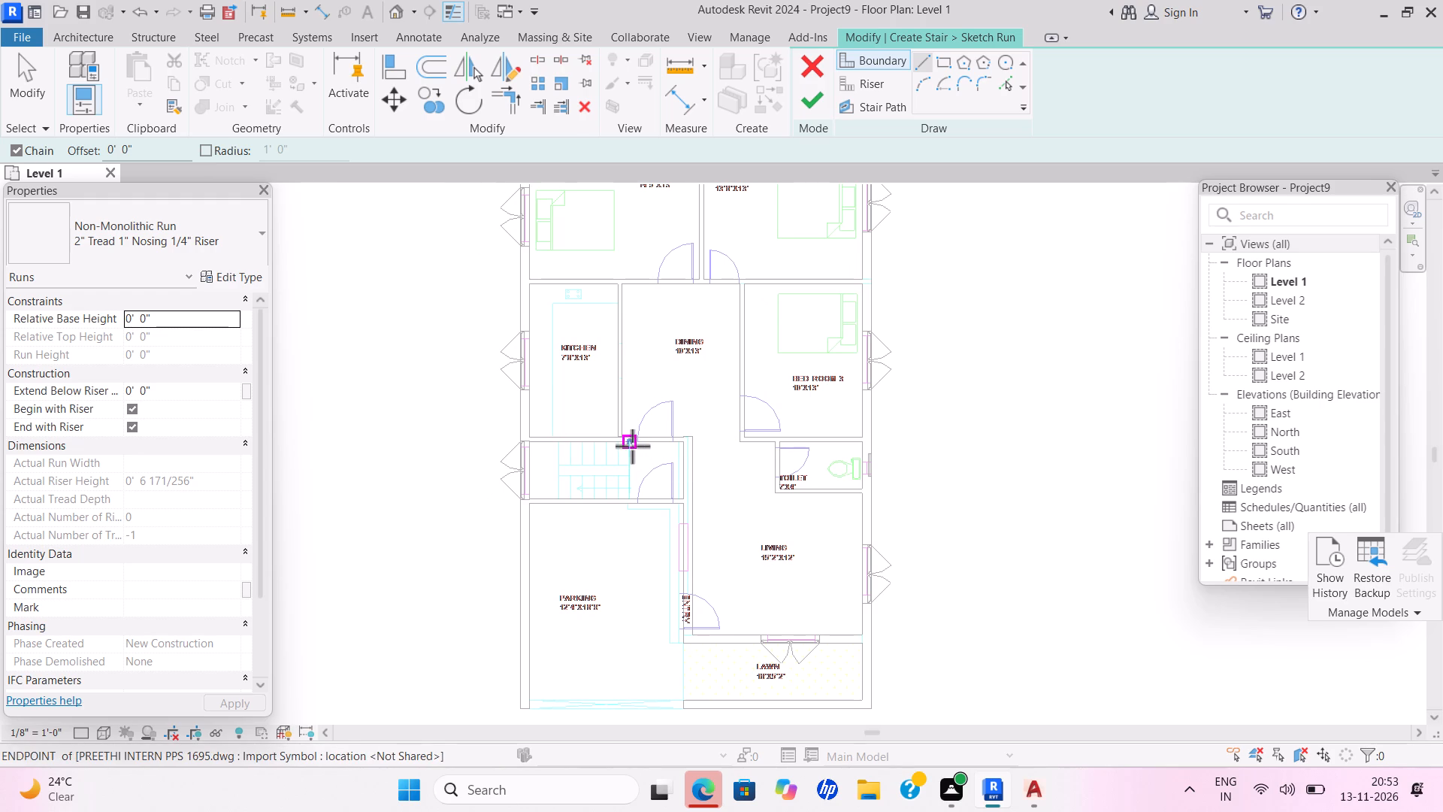
click(632, 446)
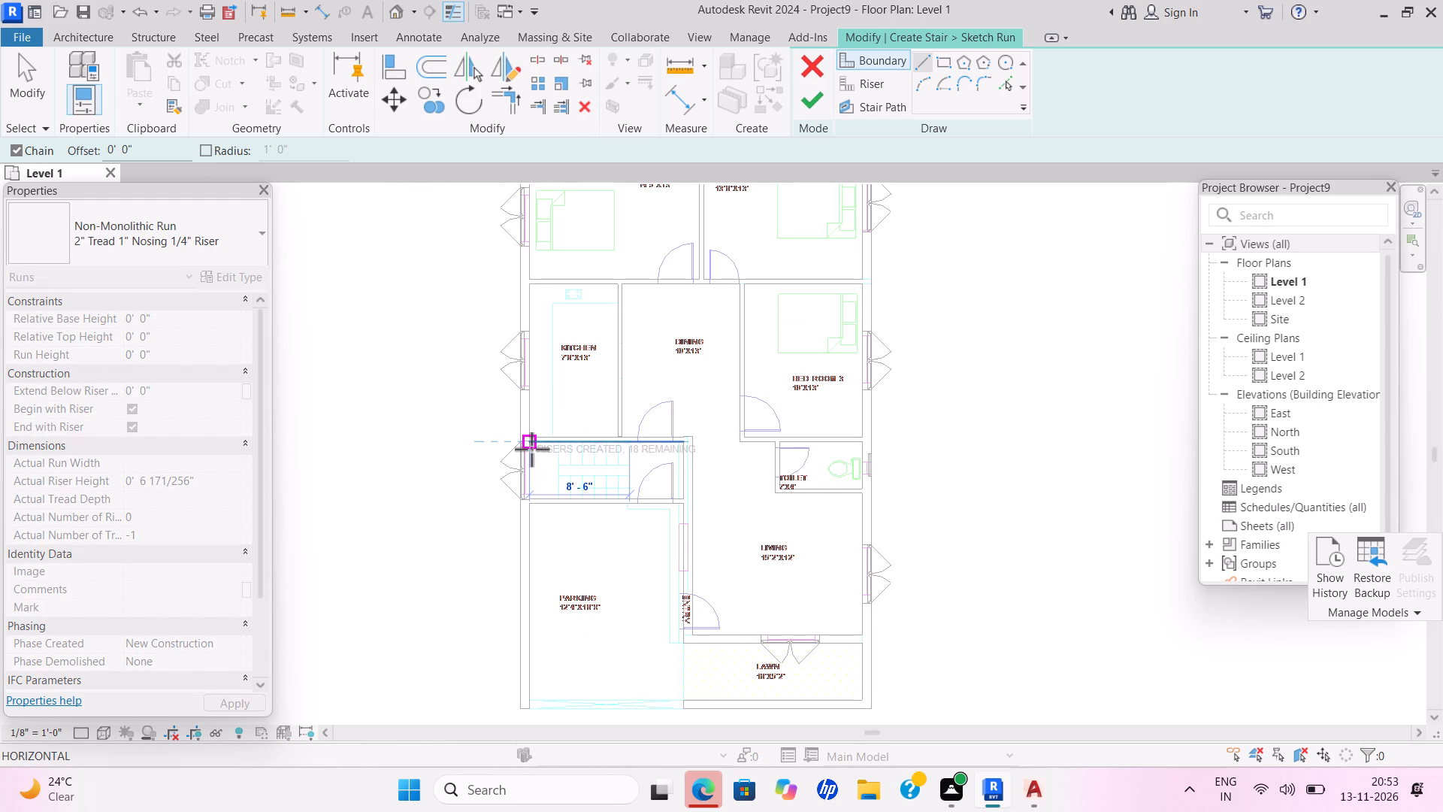
click(531, 449)
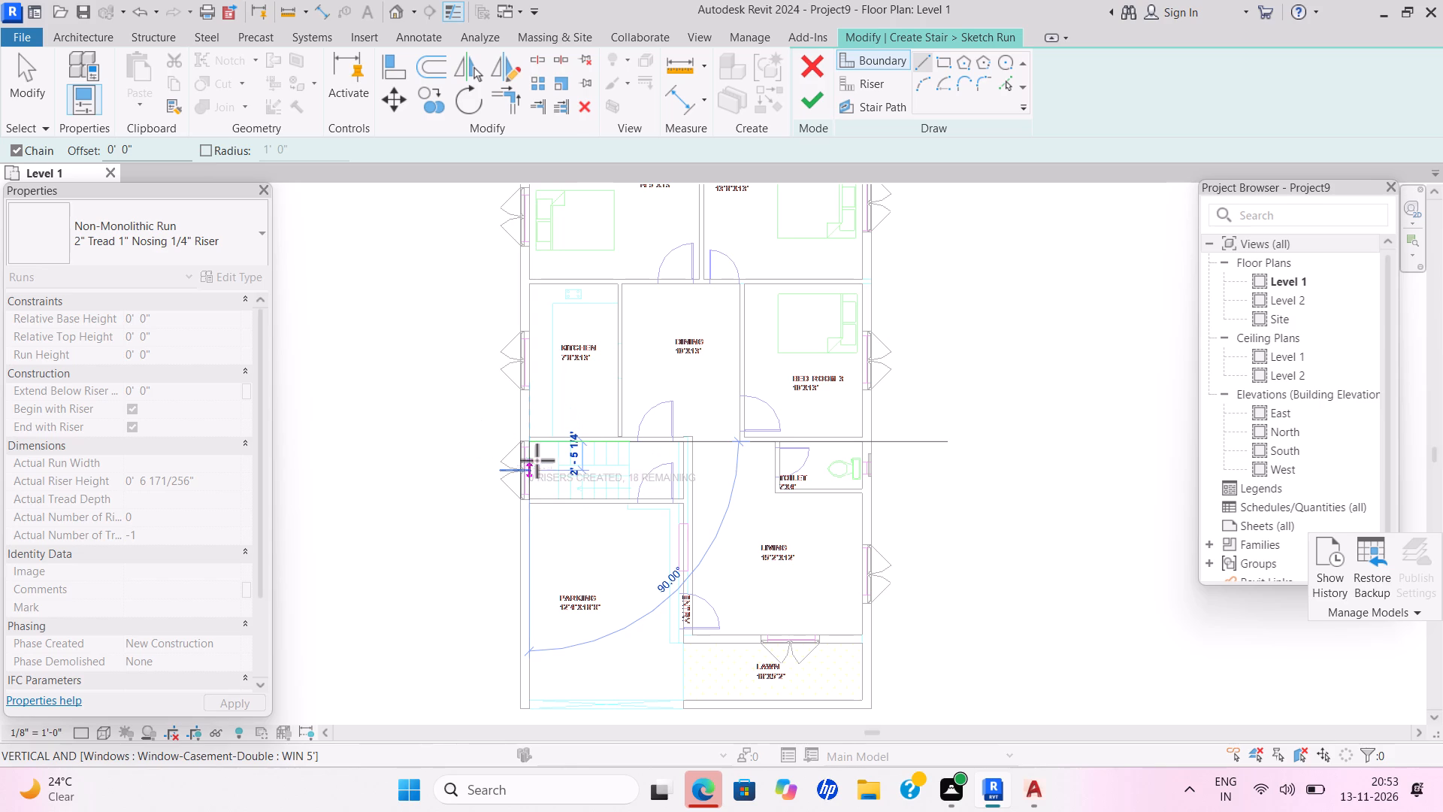
click(534, 499)
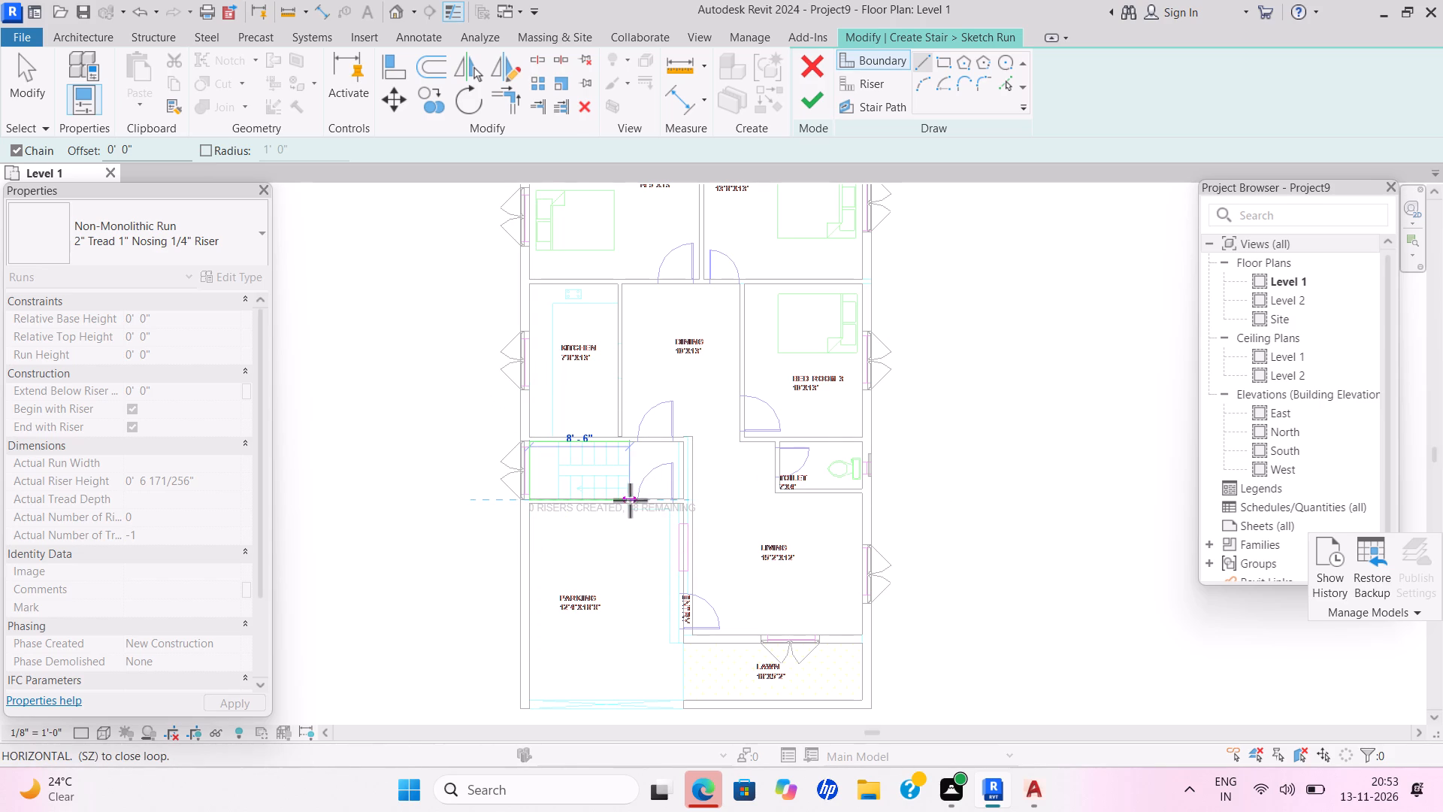
click(629, 500)
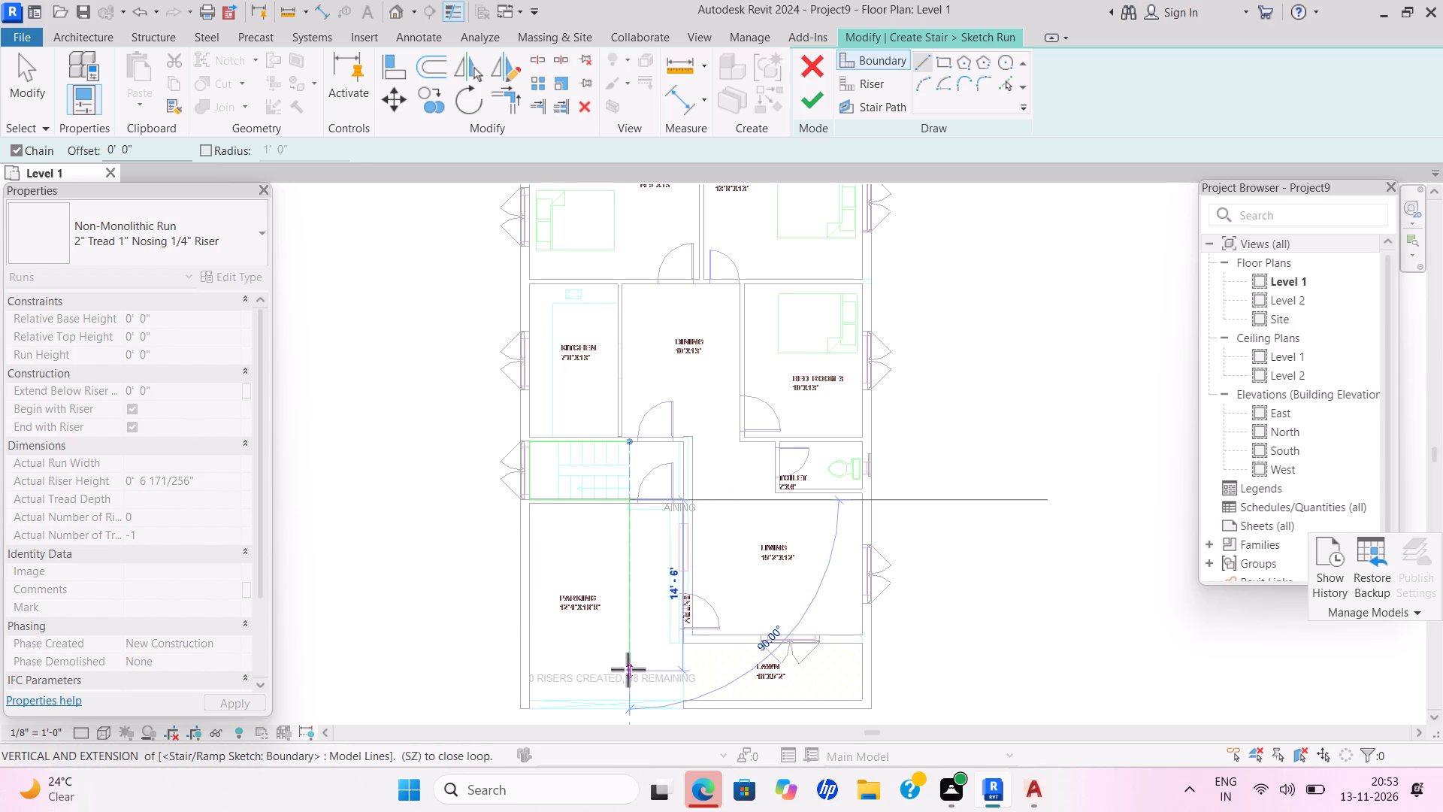
key(Escape)
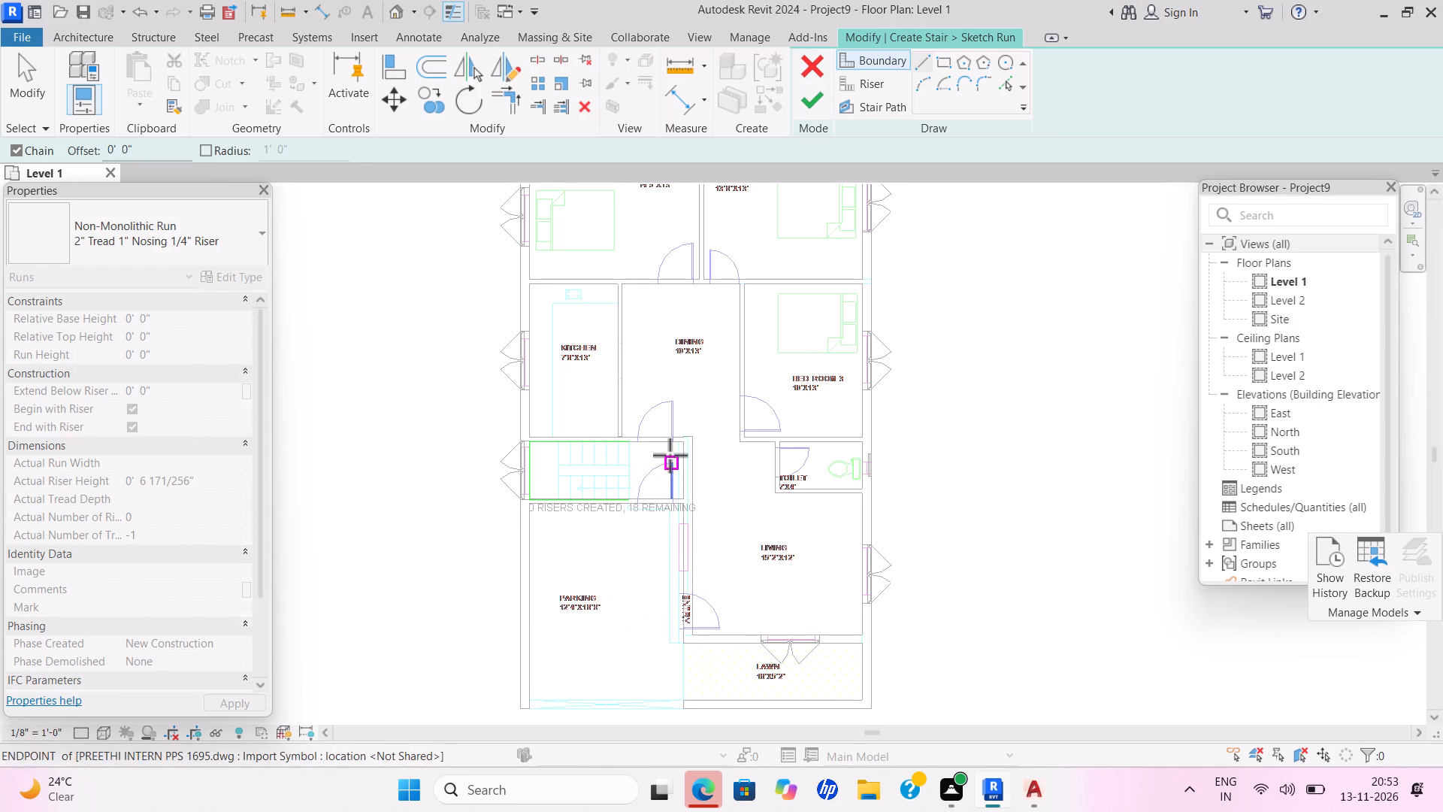
Sketch the U-shaped inner boundary between the two flights, 6'-0" long and 10 1/2" wide, over the CAD stair lines.
click(632, 465)
click(563, 469)
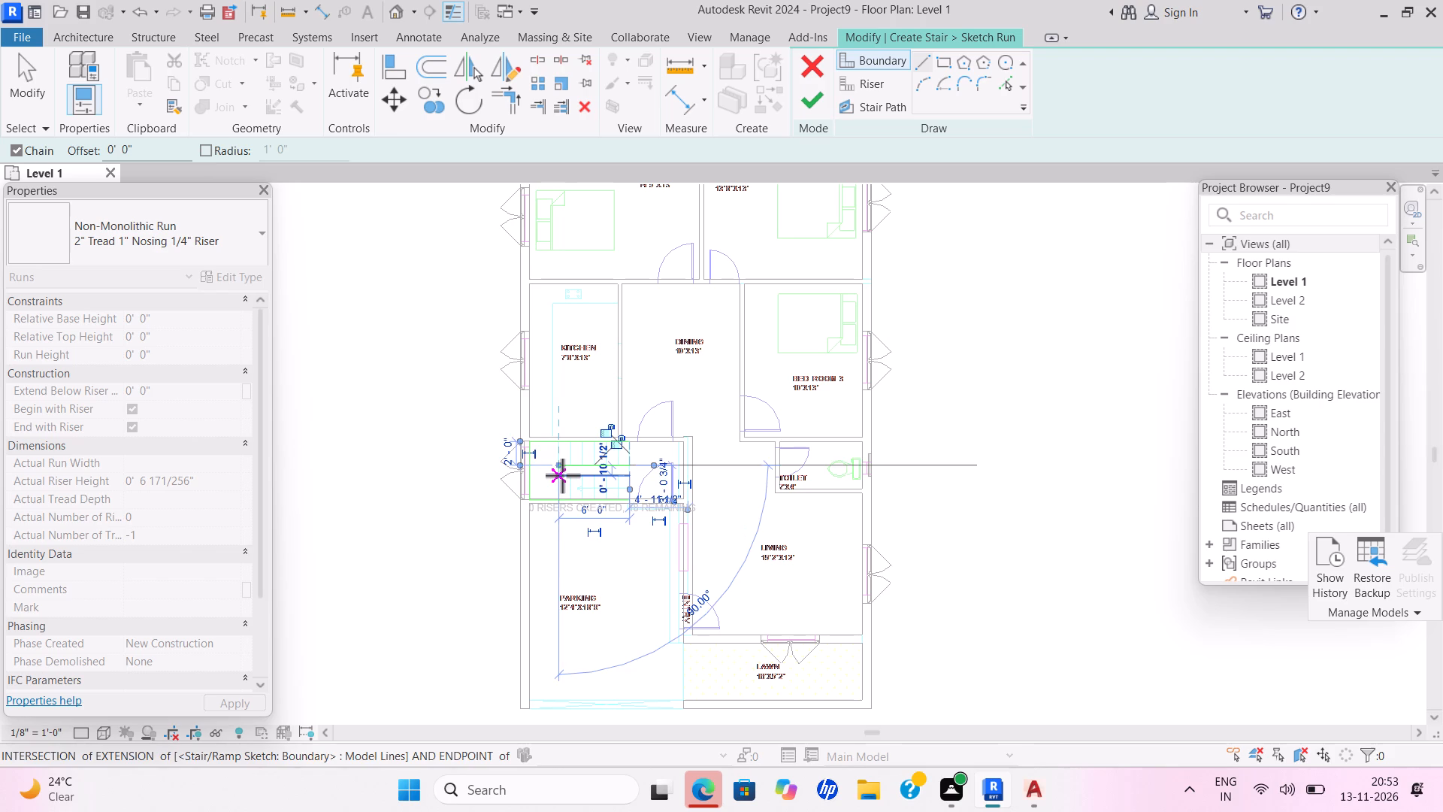
click(562, 475)
click(635, 474)
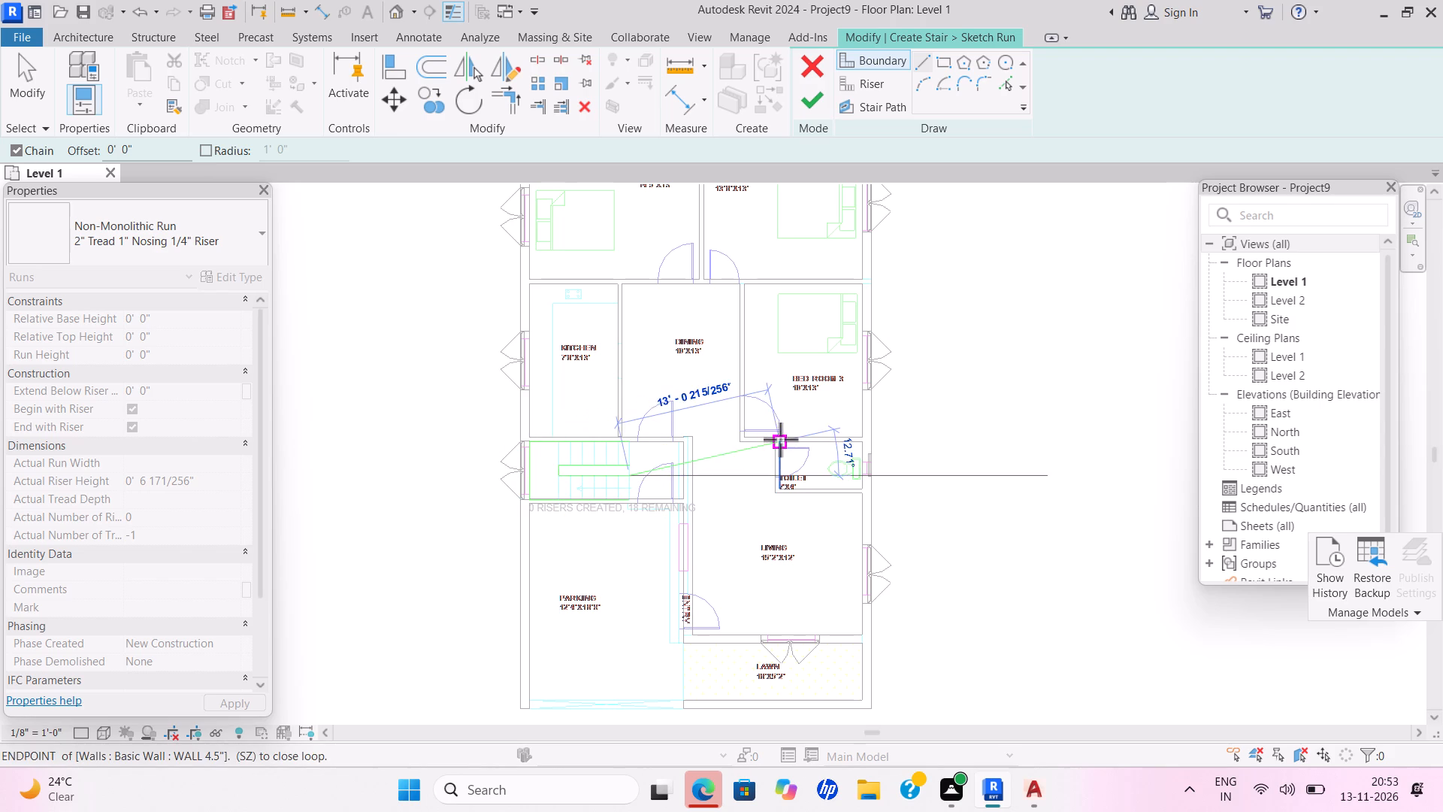
key(Escape)
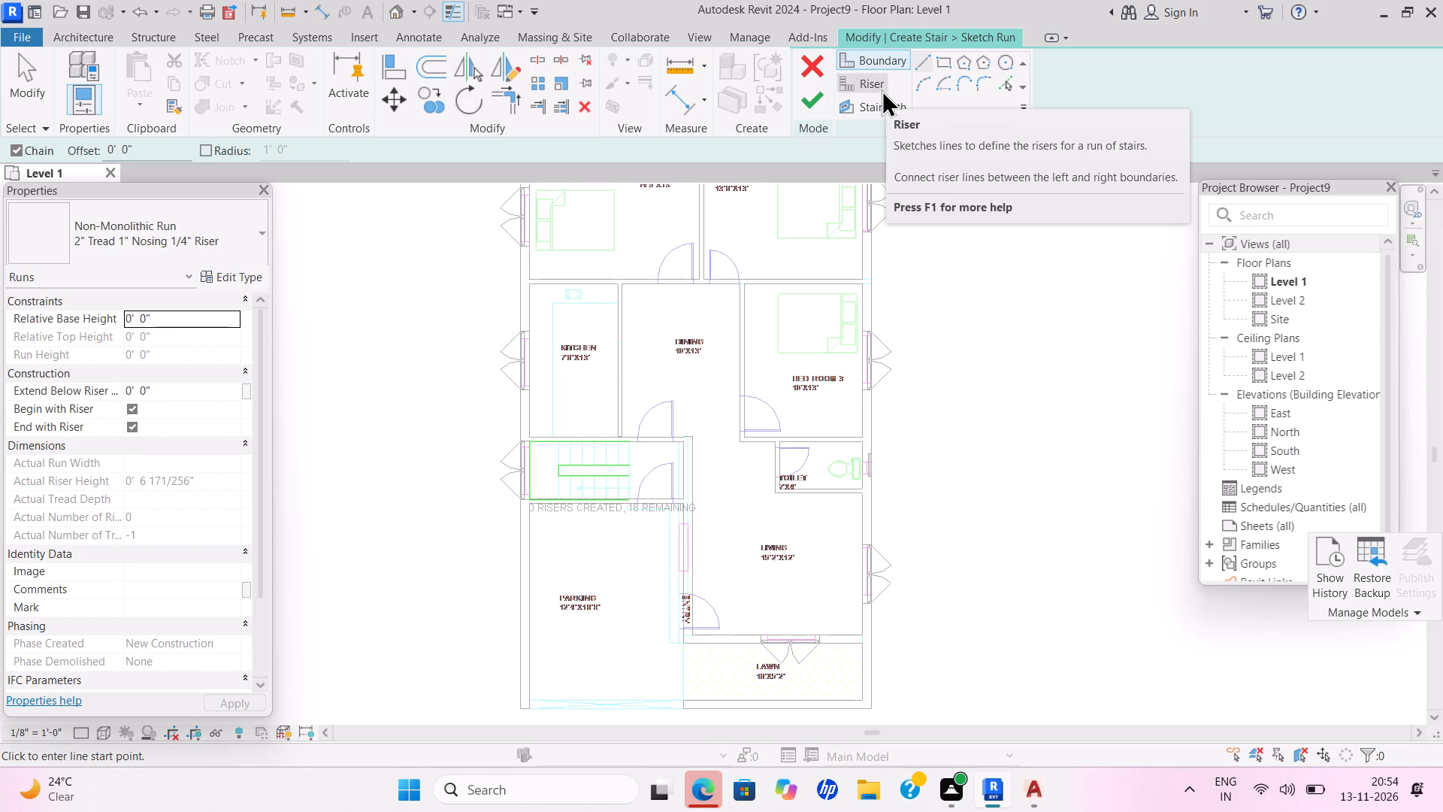
Sketch riser lines on the CAD treads: one at the kitchen-side flight's open end and five along the parking-side flight, 1'-0" apart.
triple_click(878, 92)
double_click(920, 61)
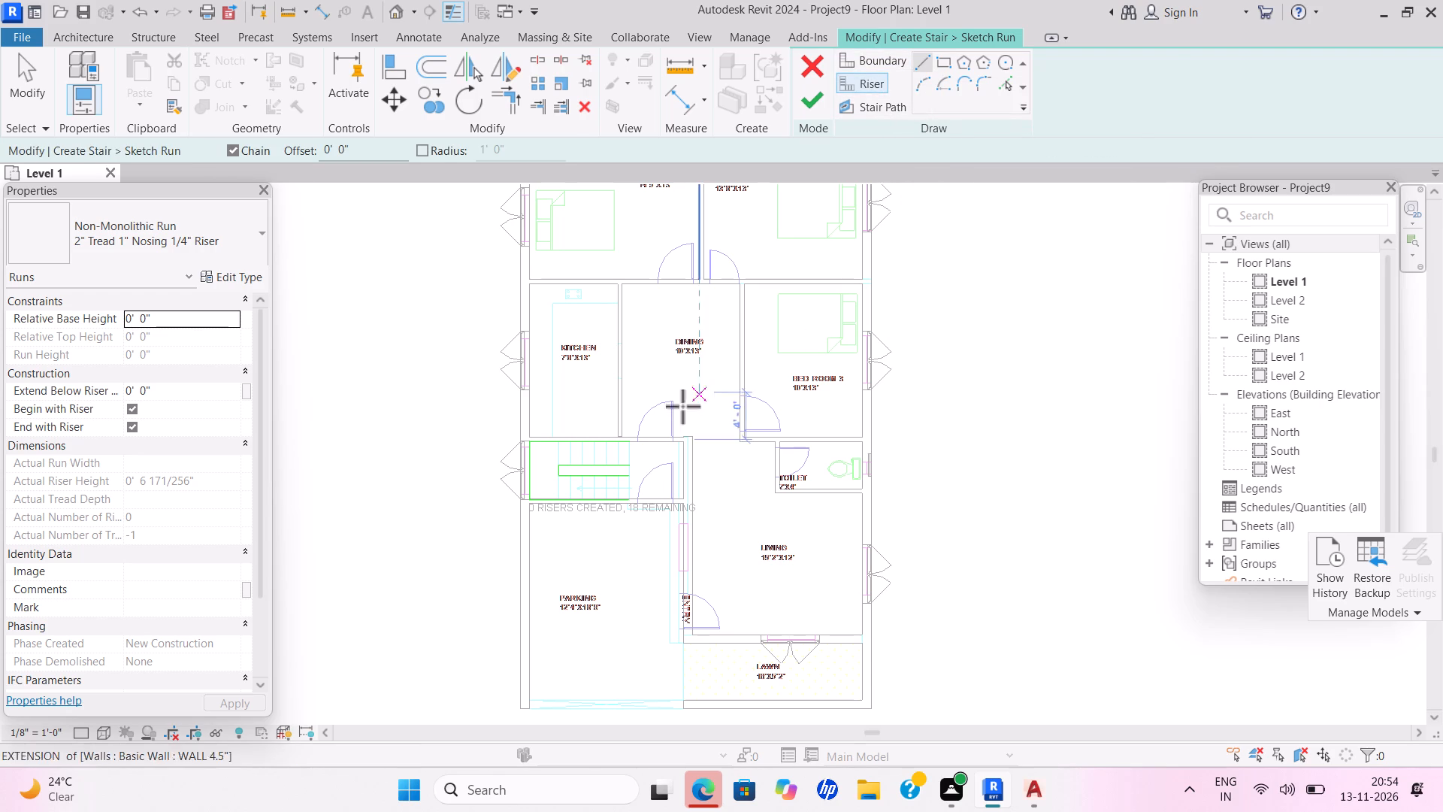
click(631, 447)
click(631, 466)
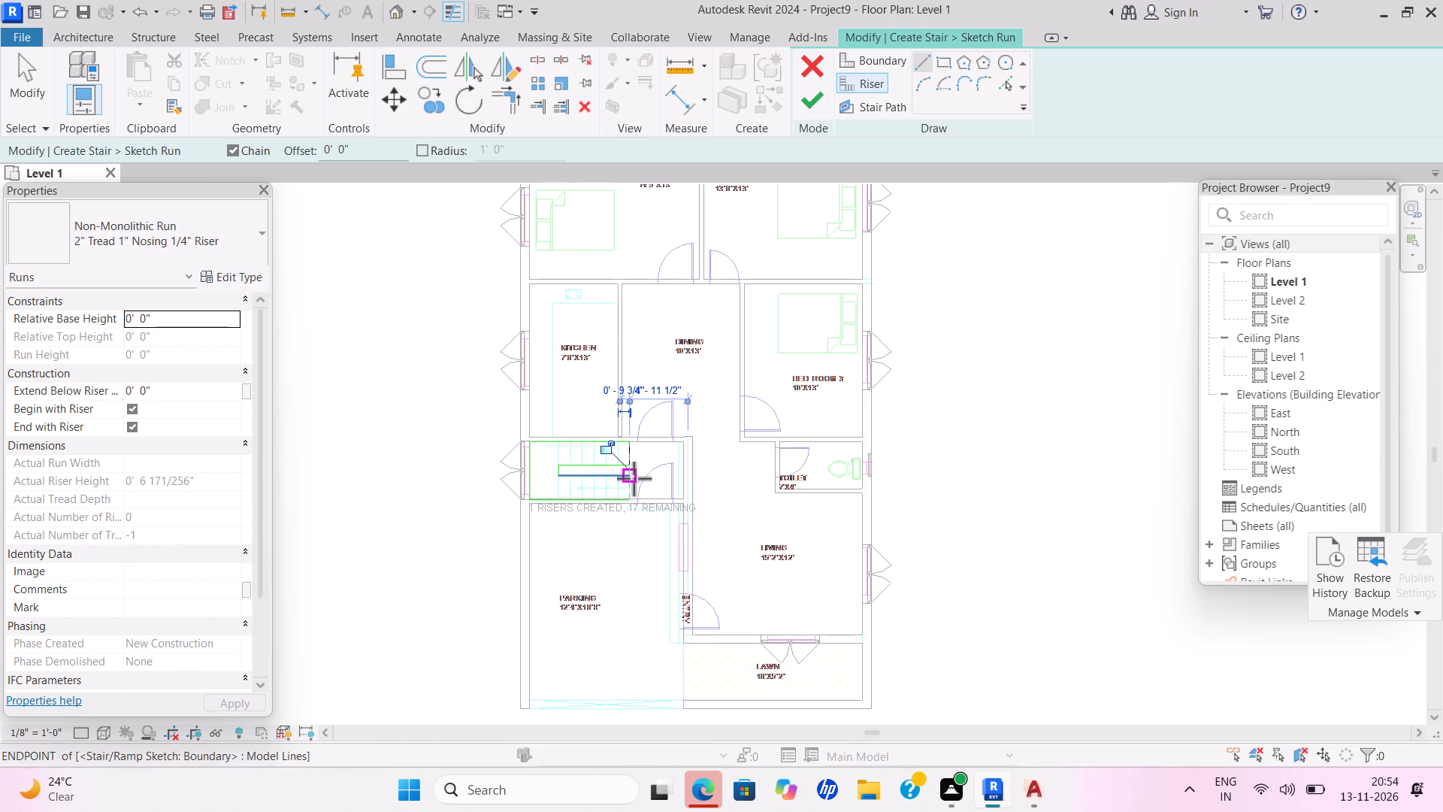
click(632, 479)
click(631, 501)
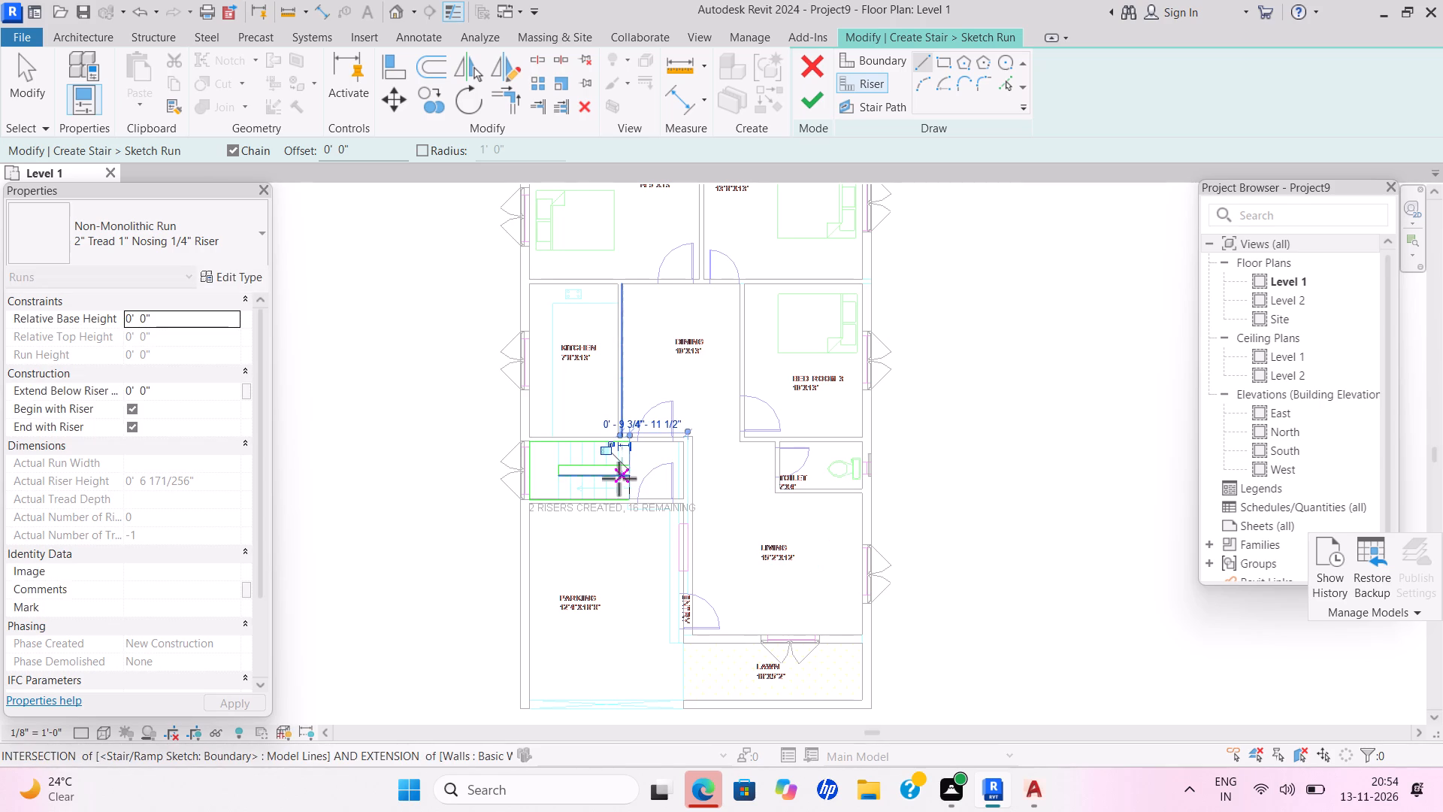
click(619, 478)
click(620, 497)
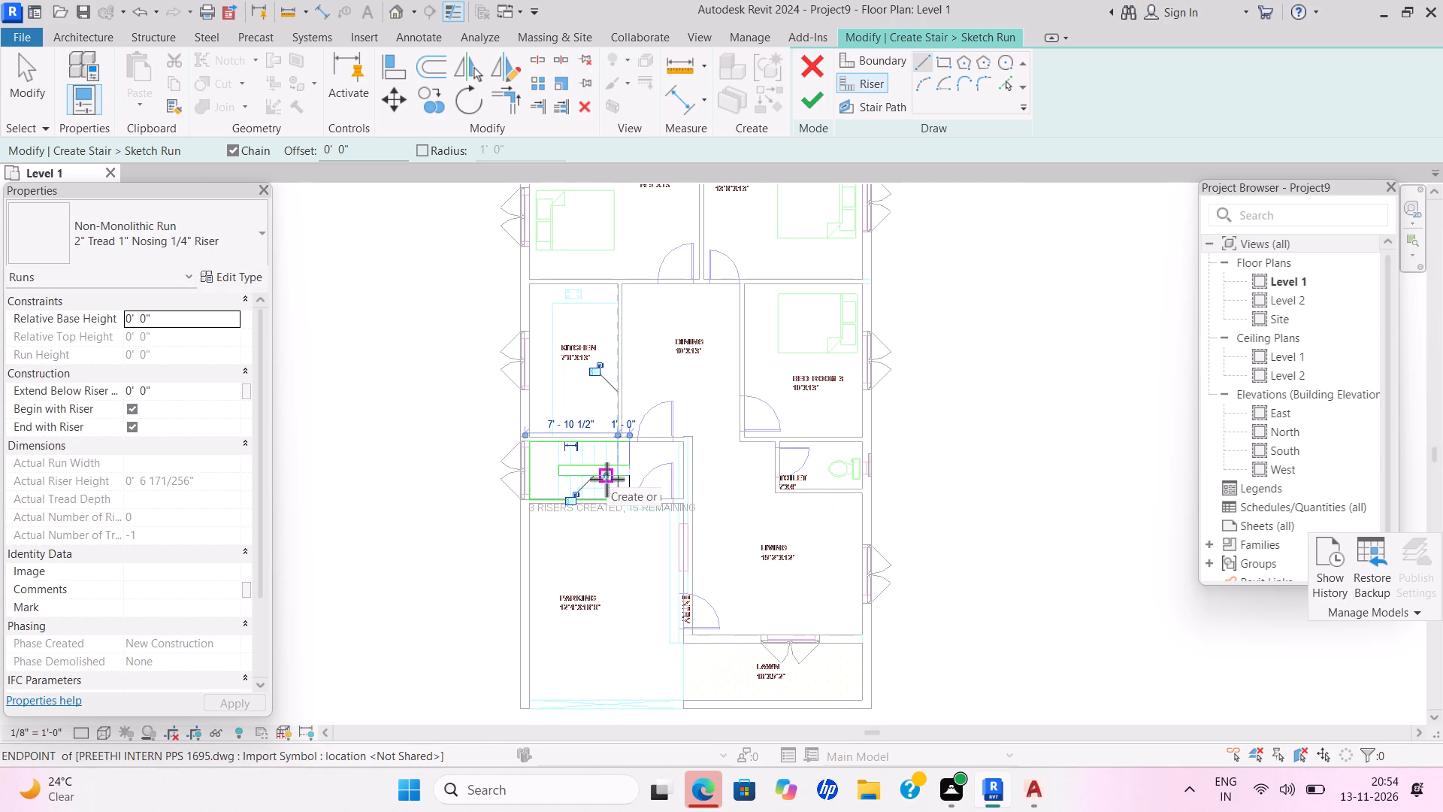
click(607, 479)
click(604, 498)
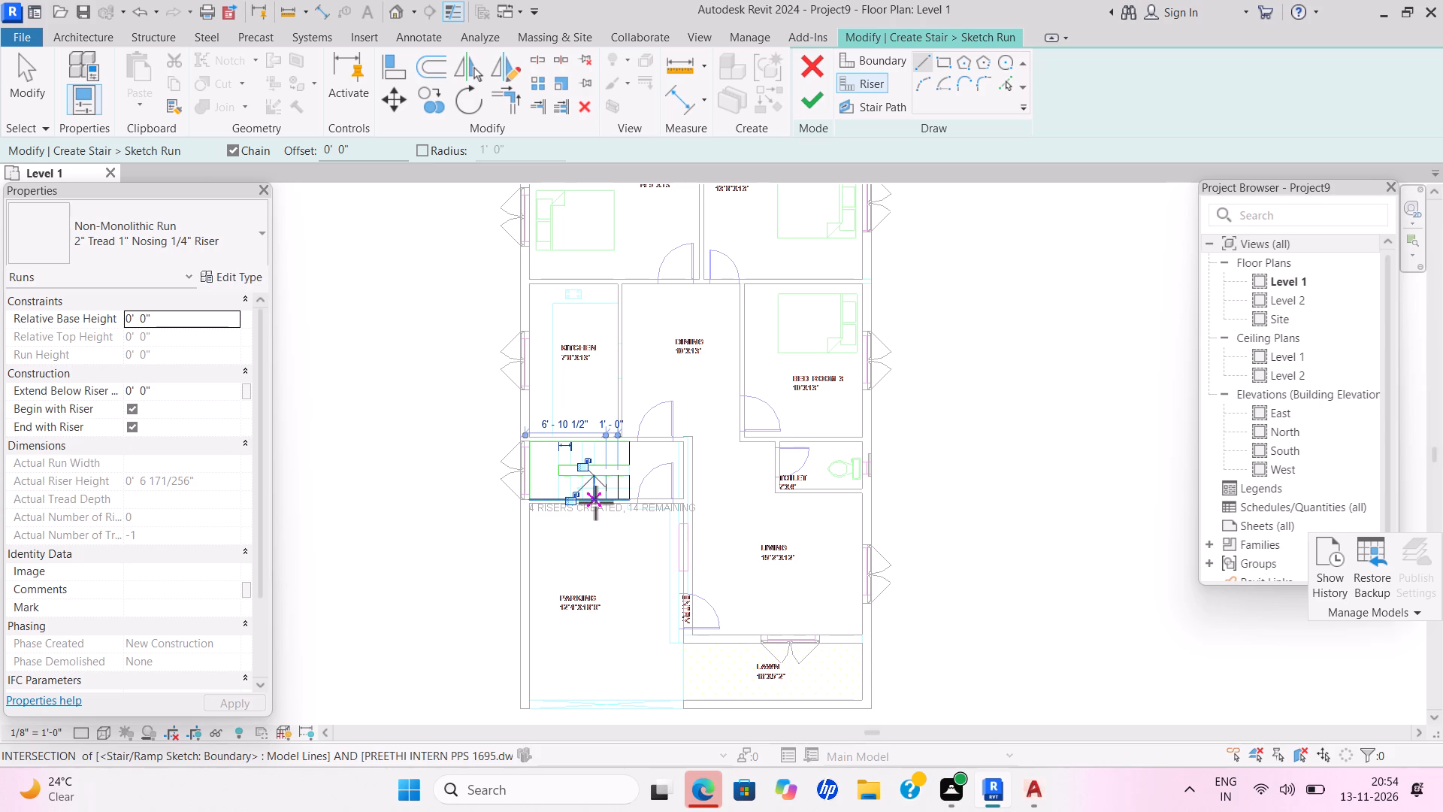
click(595, 502)
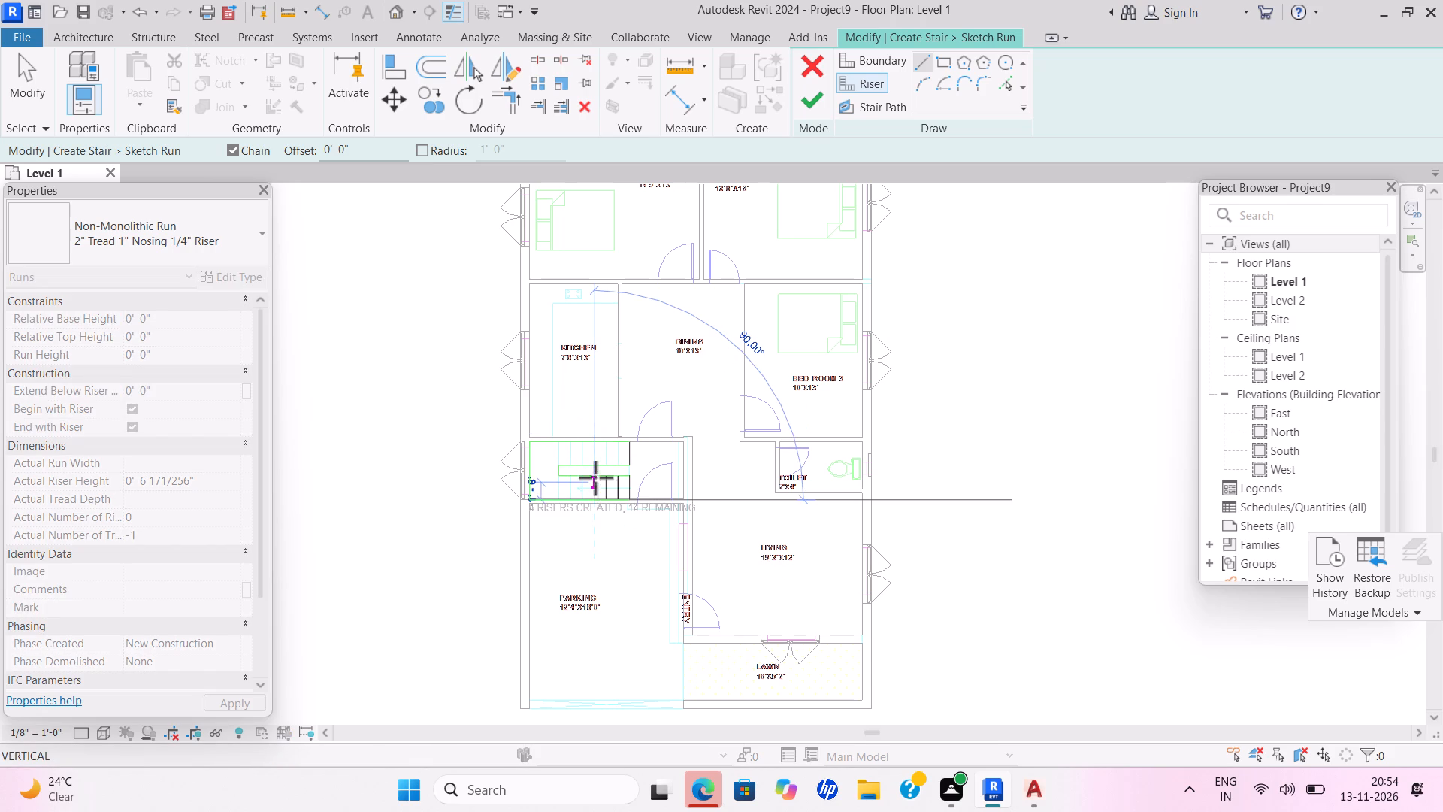
click(594, 477)
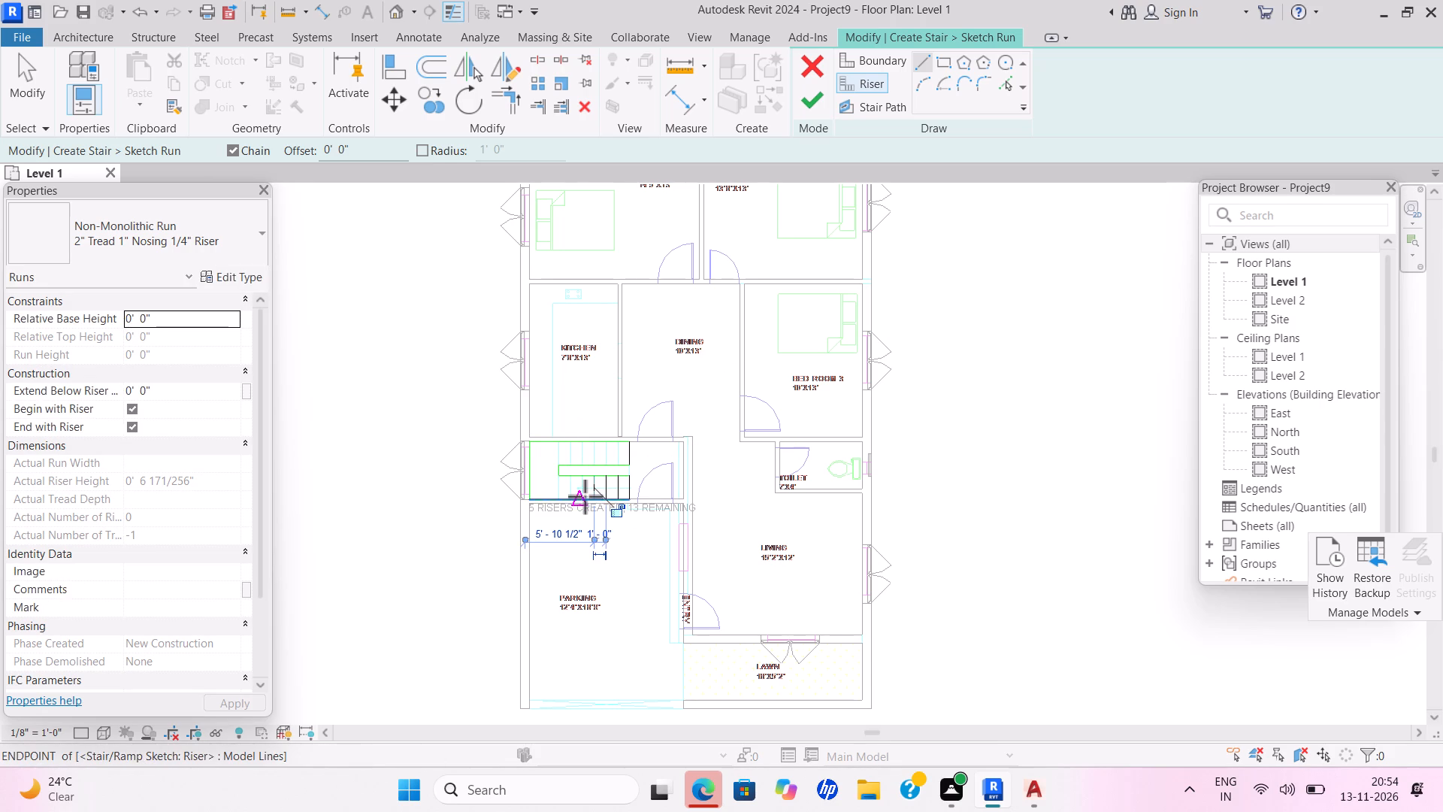
click(581, 480)
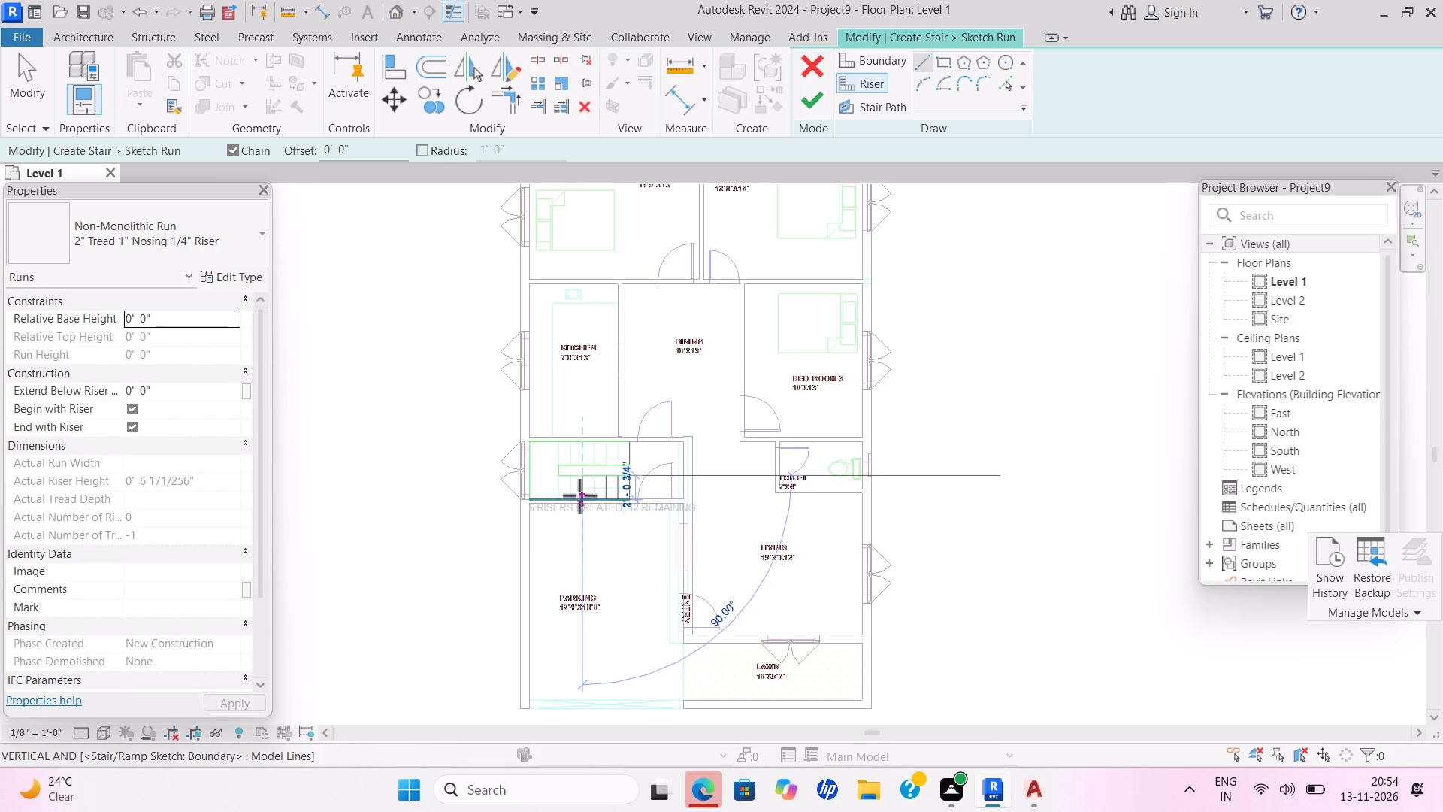
click(579, 497)
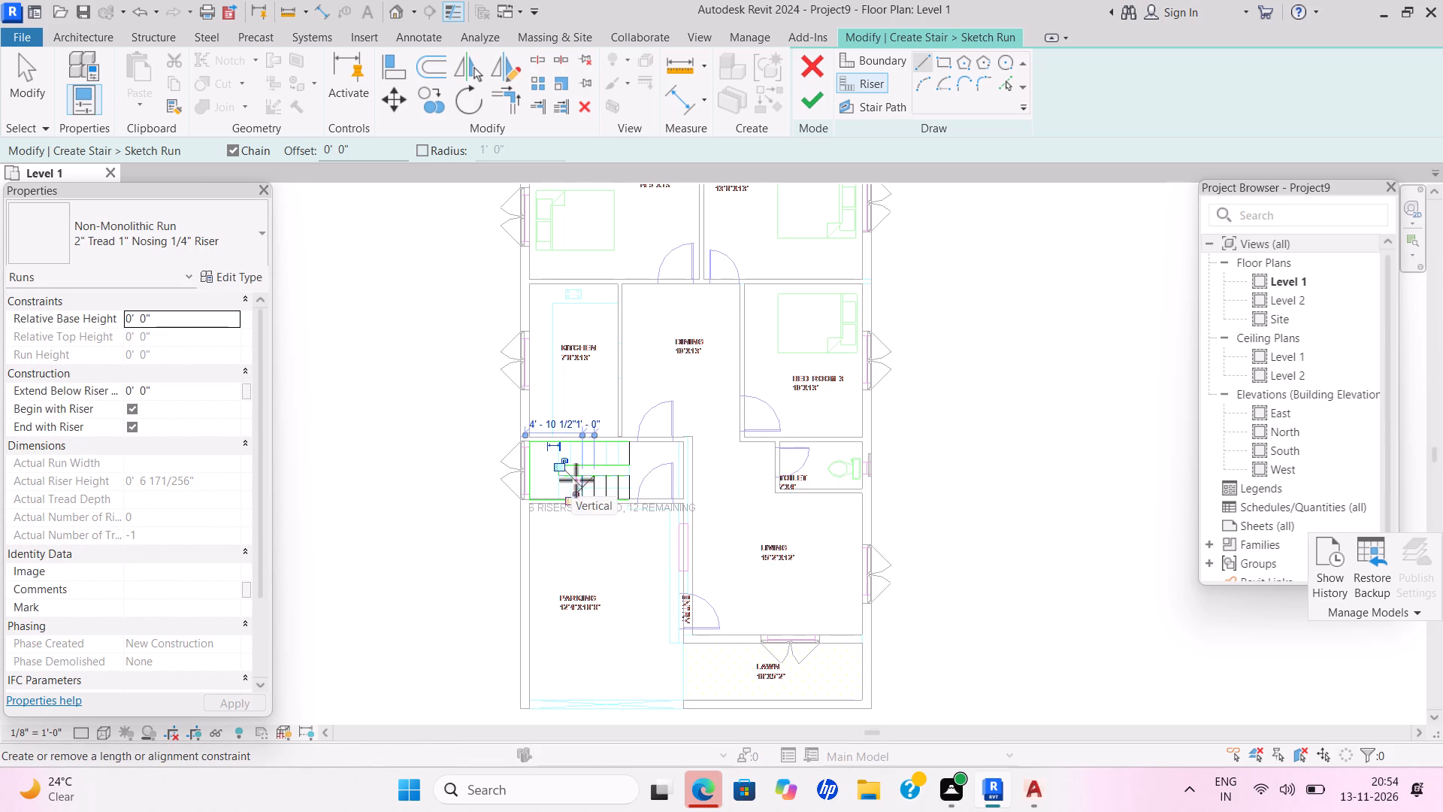
Sketch three riser lines 1'-0" apart on the kitchen-side flight and the two remaining on the parking-side flight, over the CAD treads.
click(616, 447)
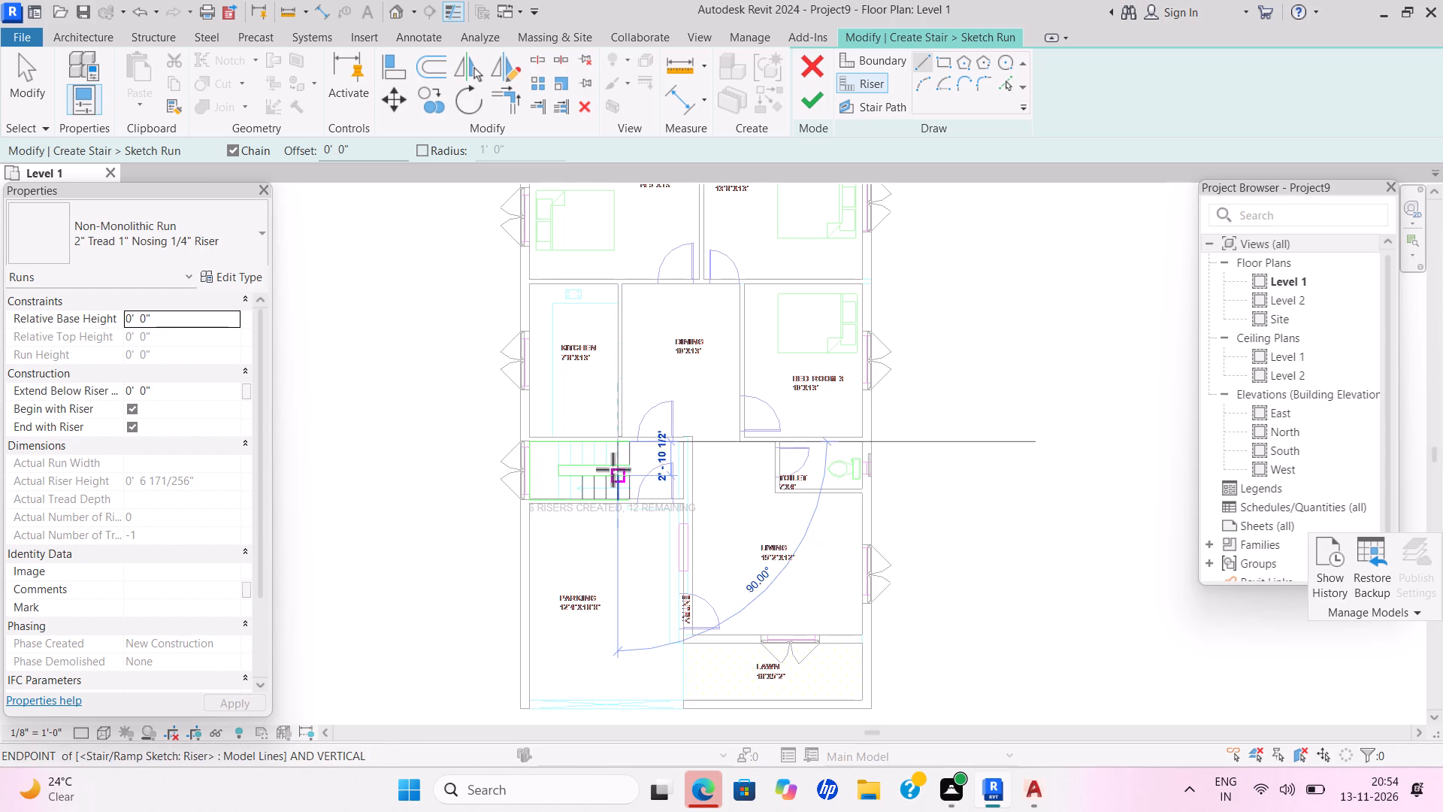
click(616, 465)
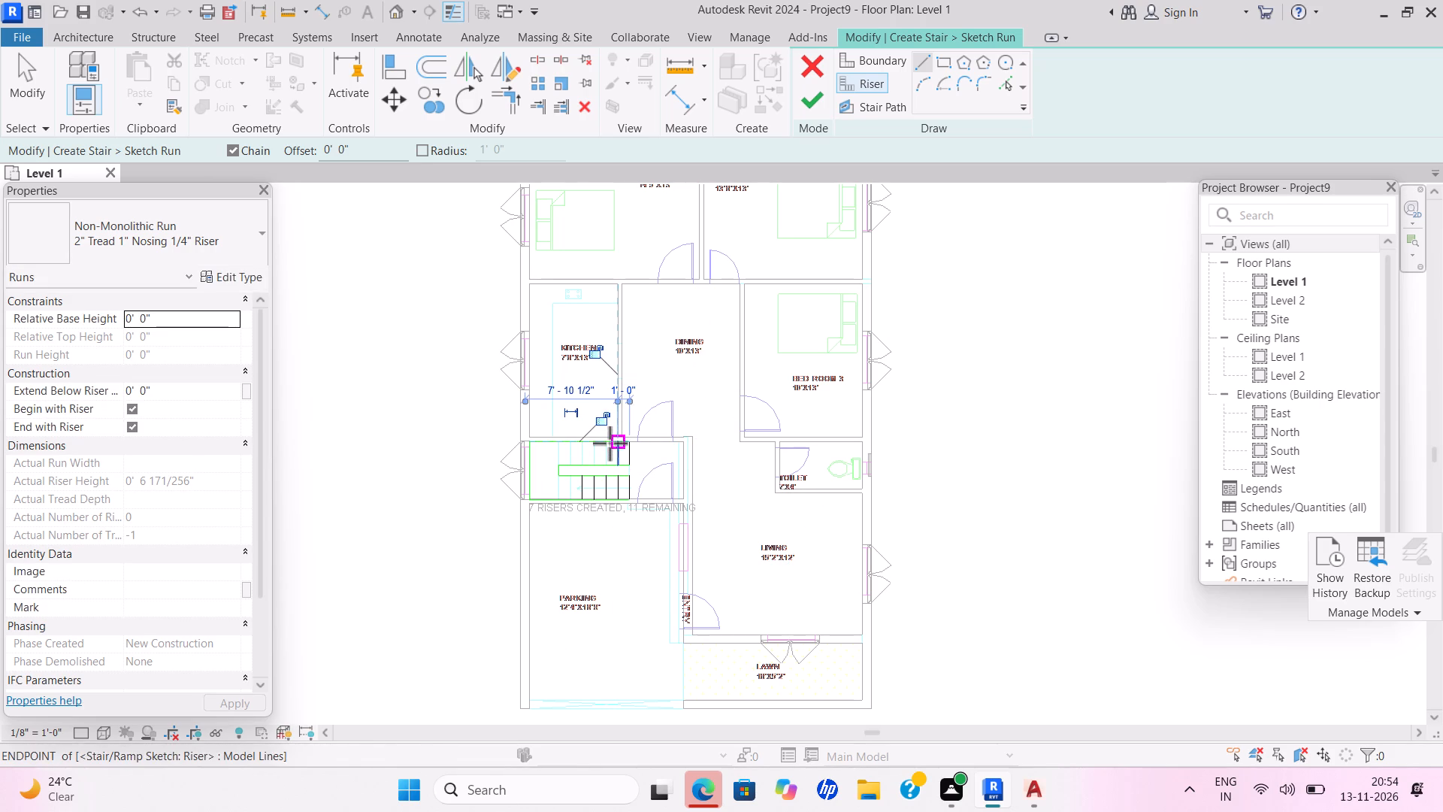
click(605, 447)
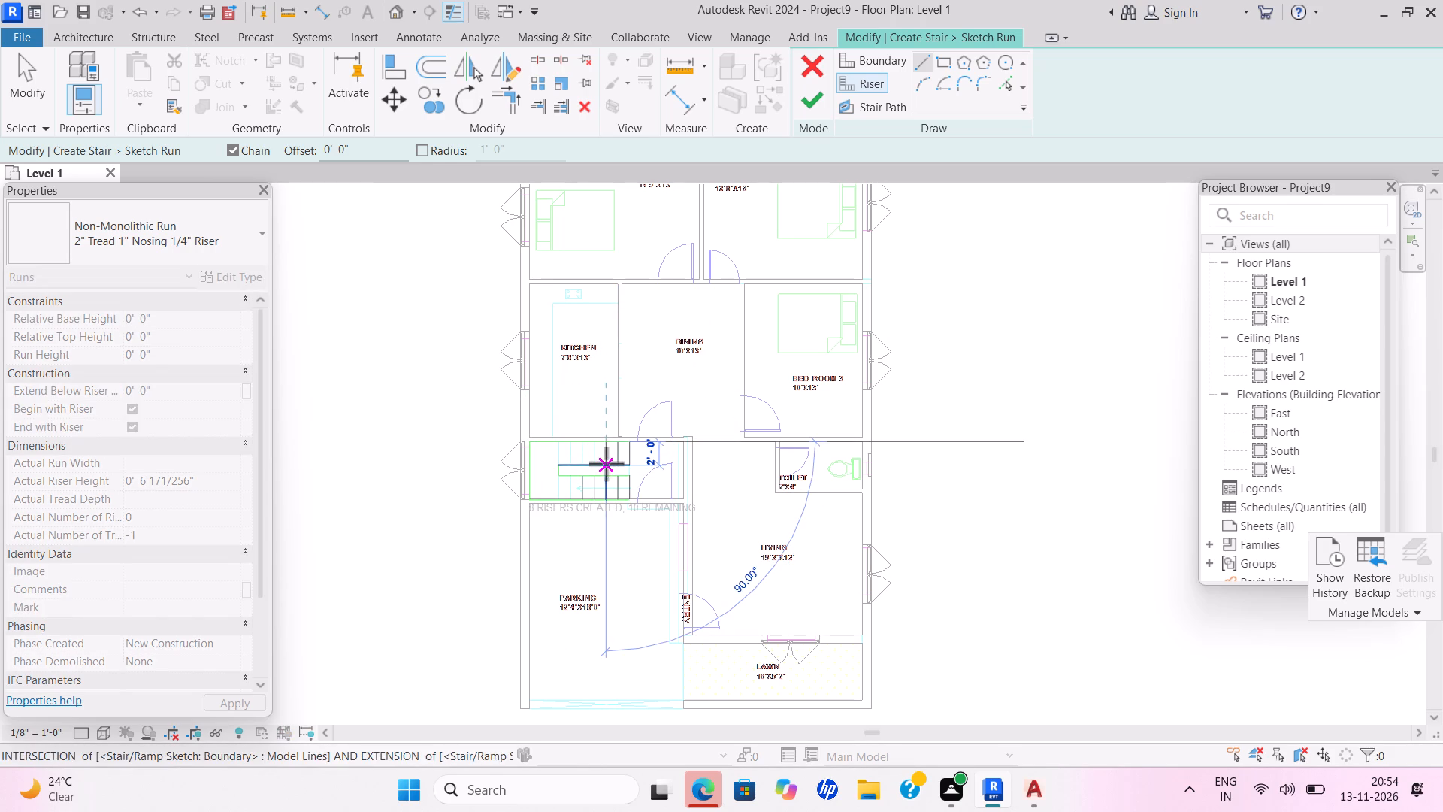
click(606, 463)
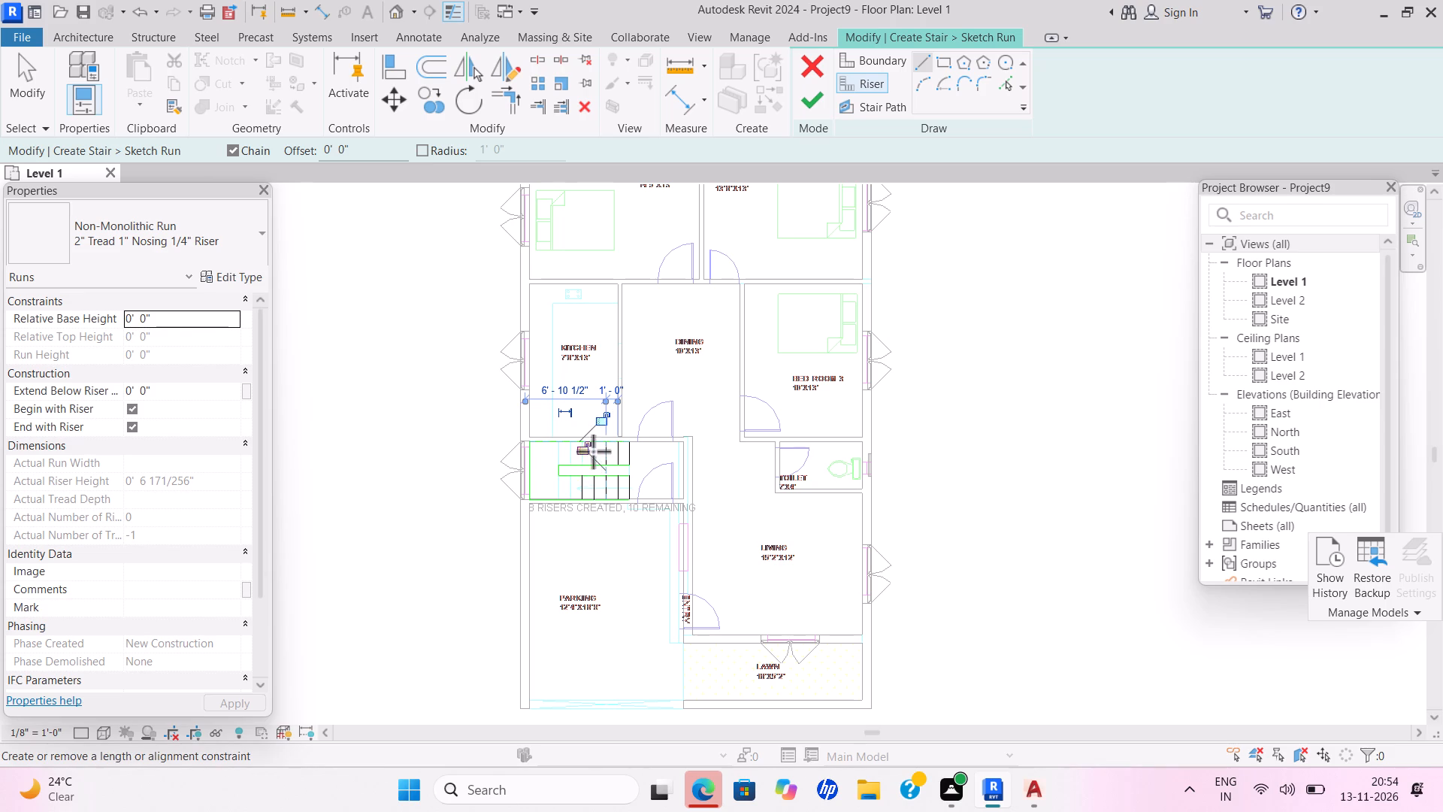
click(569, 479)
click(563, 500)
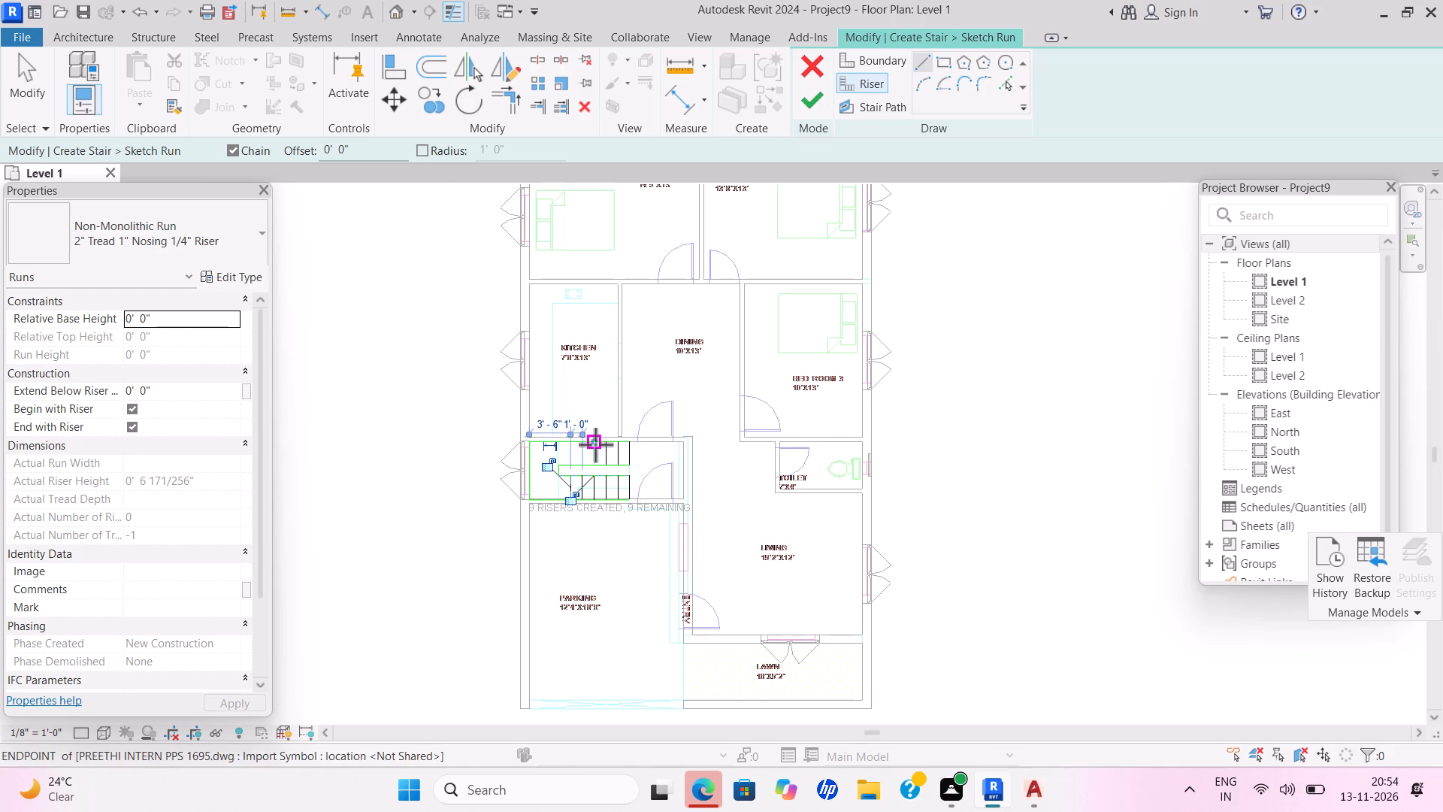
click(595, 444)
click(593, 466)
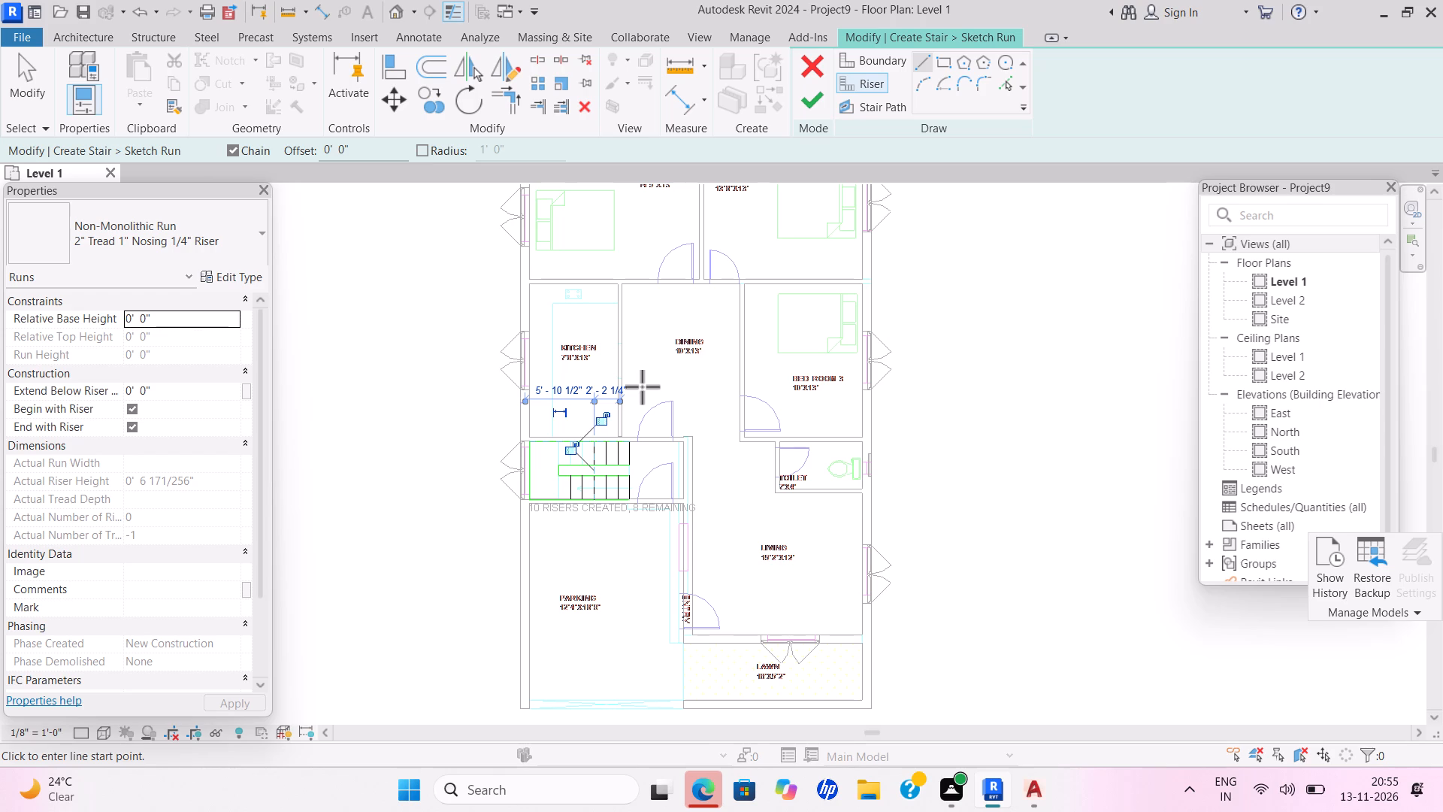
click(556, 477)
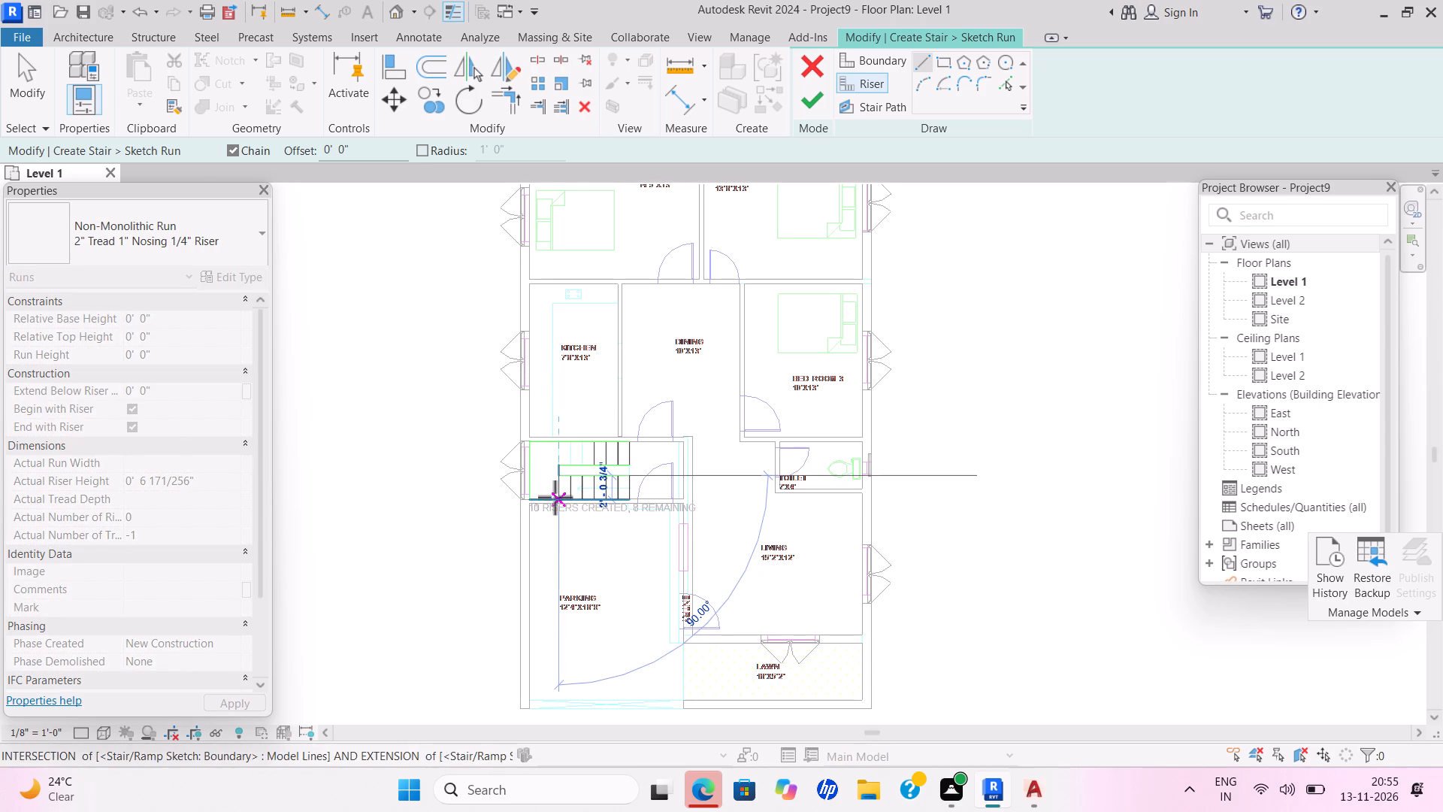
click(555, 497)
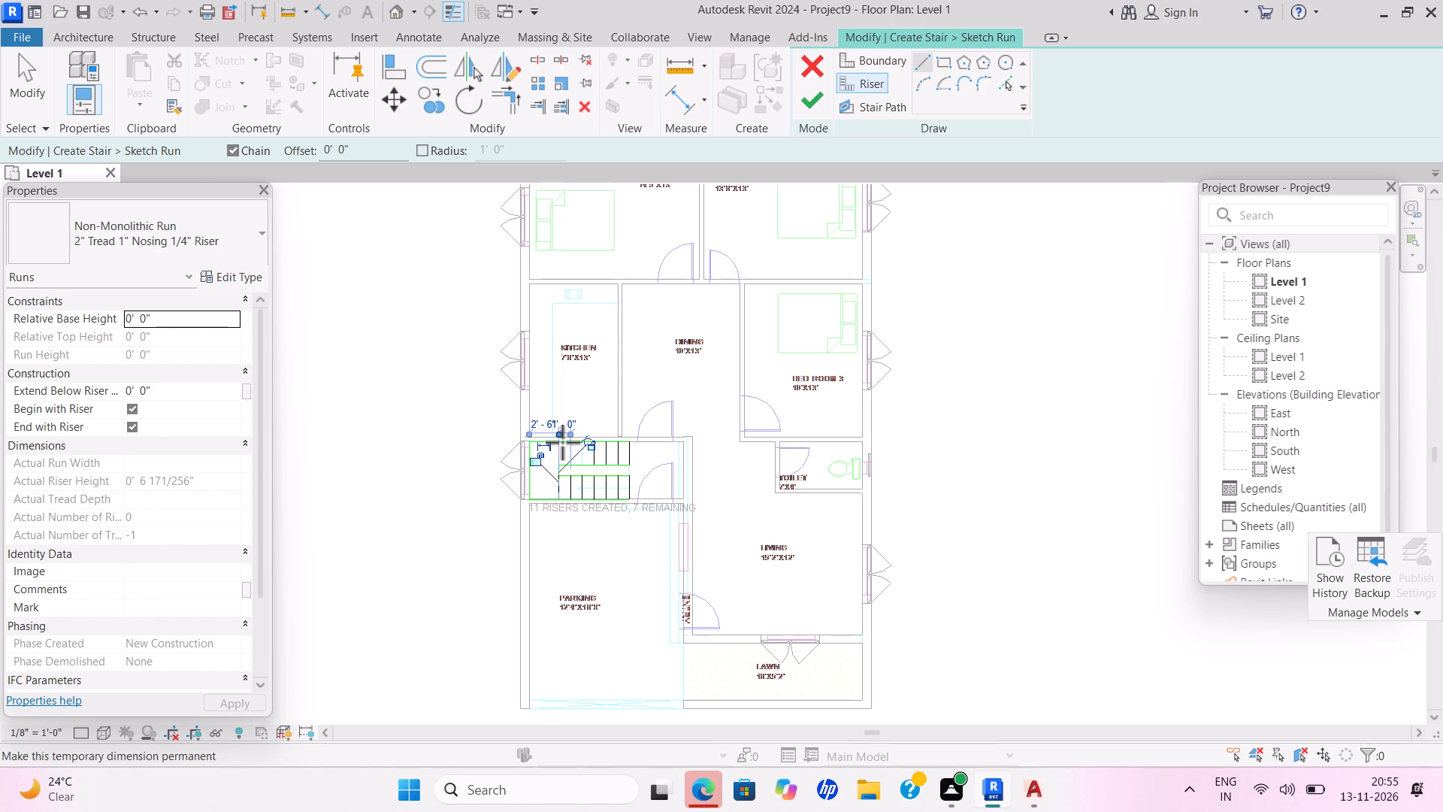
Sketch the last three riser lines of the kitchen-side flight, 1'-0" apart up to the landing.
click(559, 463)
click(560, 441)
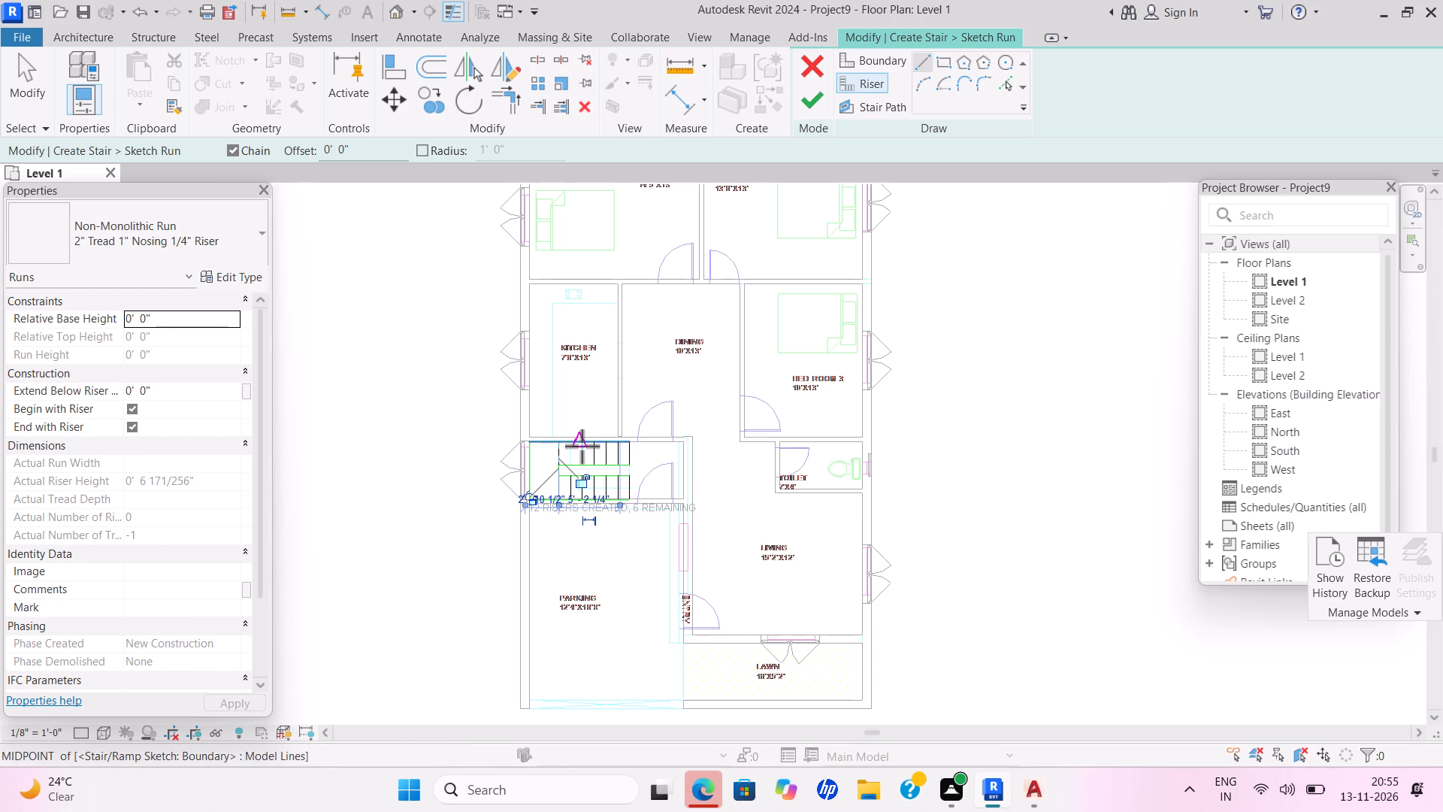
click(582, 463)
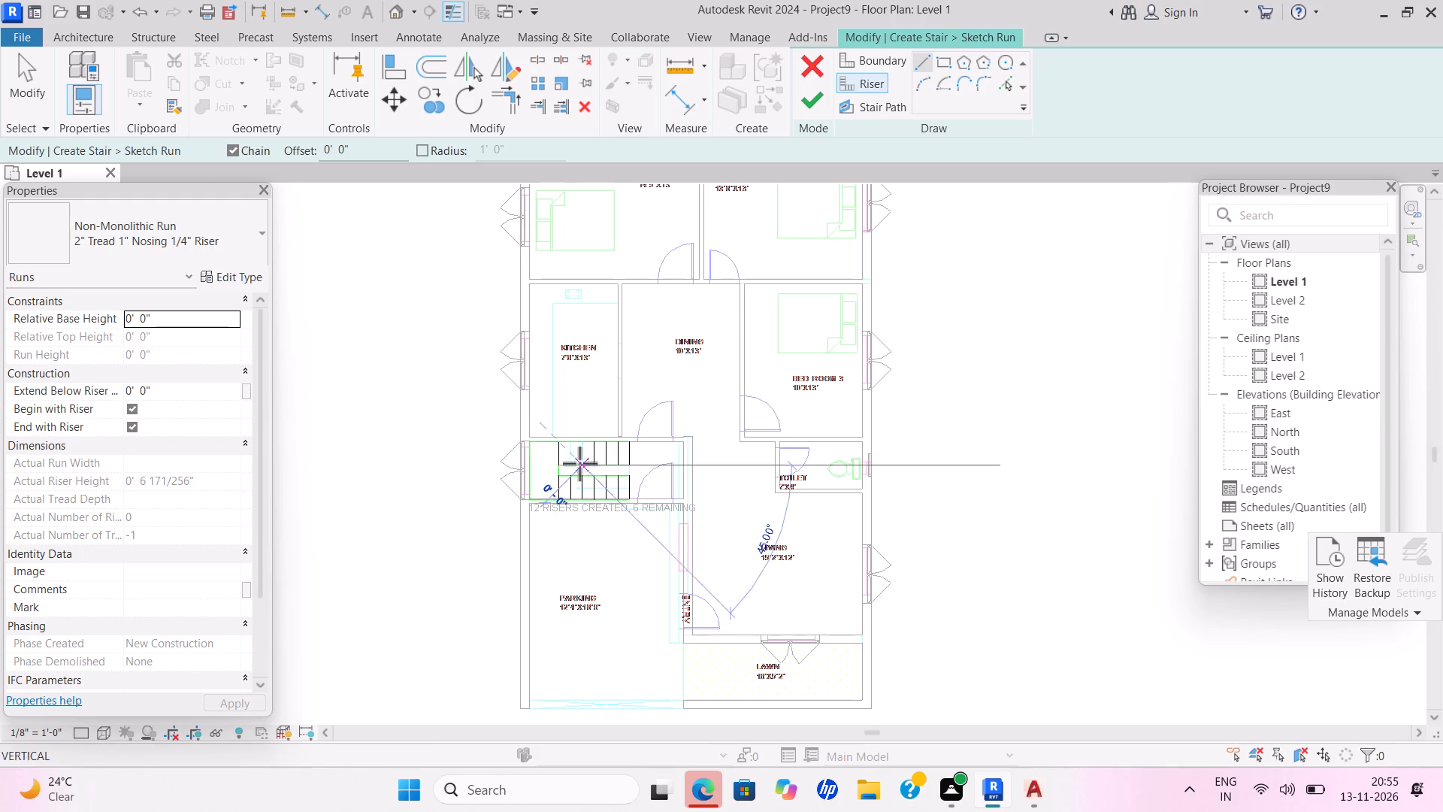
click(583, 446)
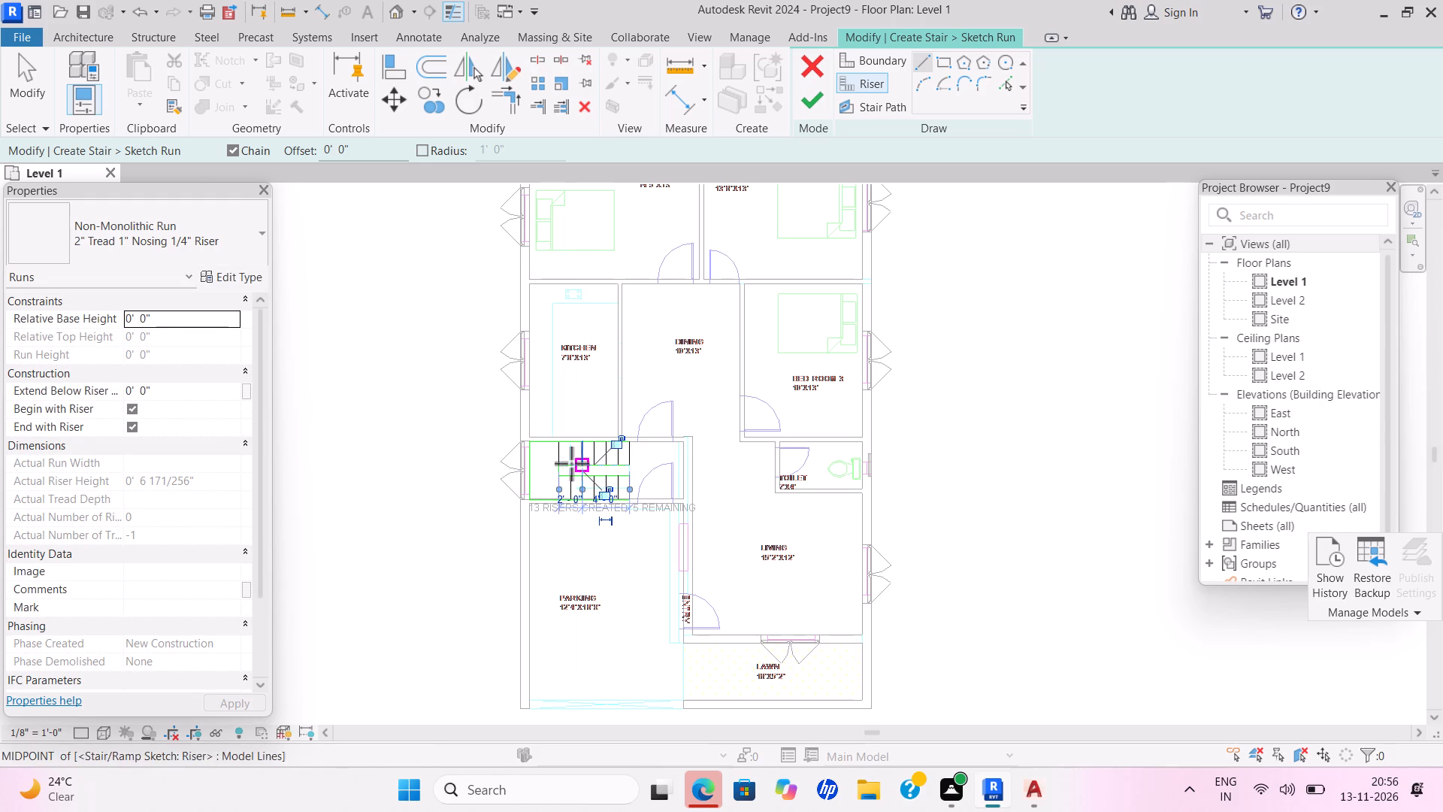
drag(571, 465, 573, 458)
click(576, 438)
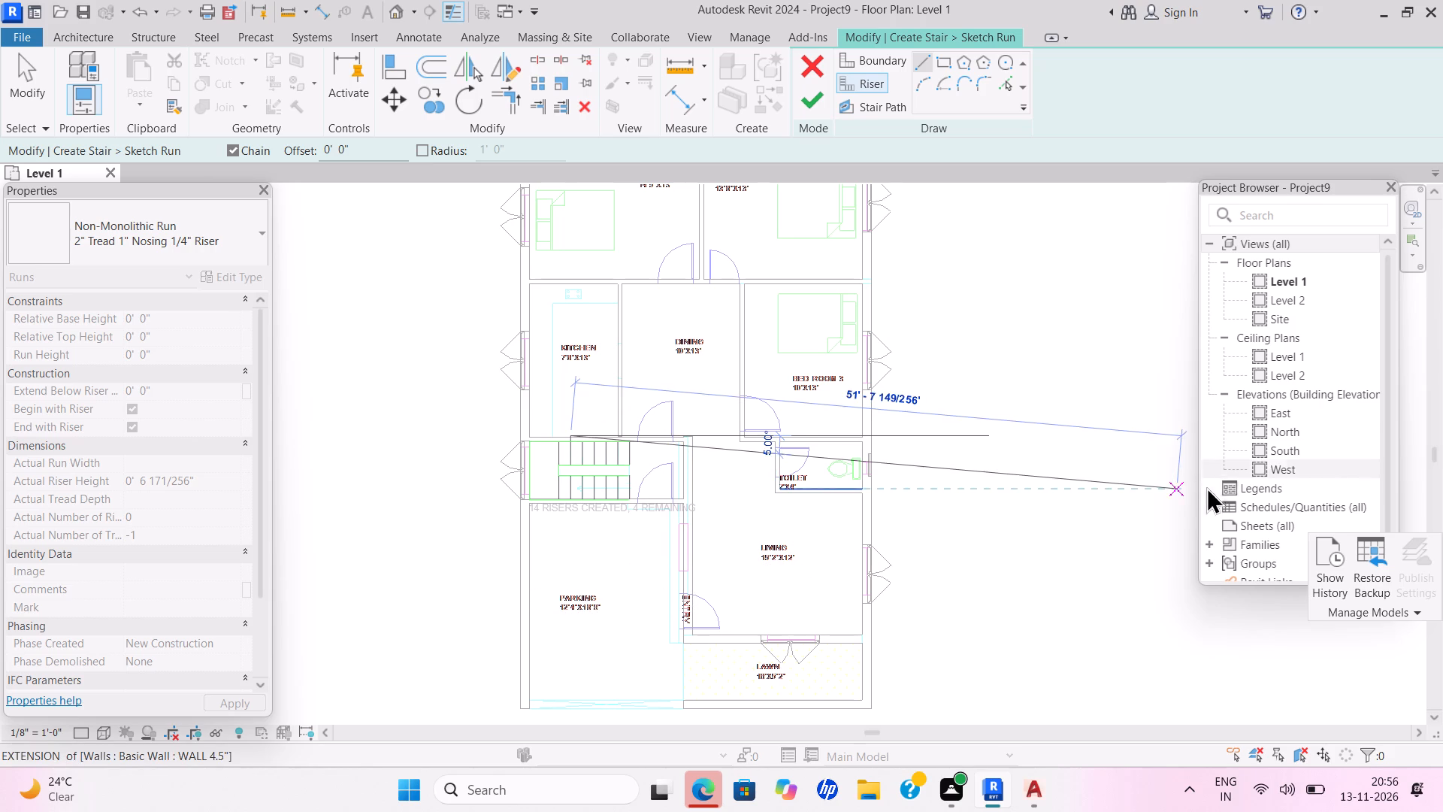
key(Escape)
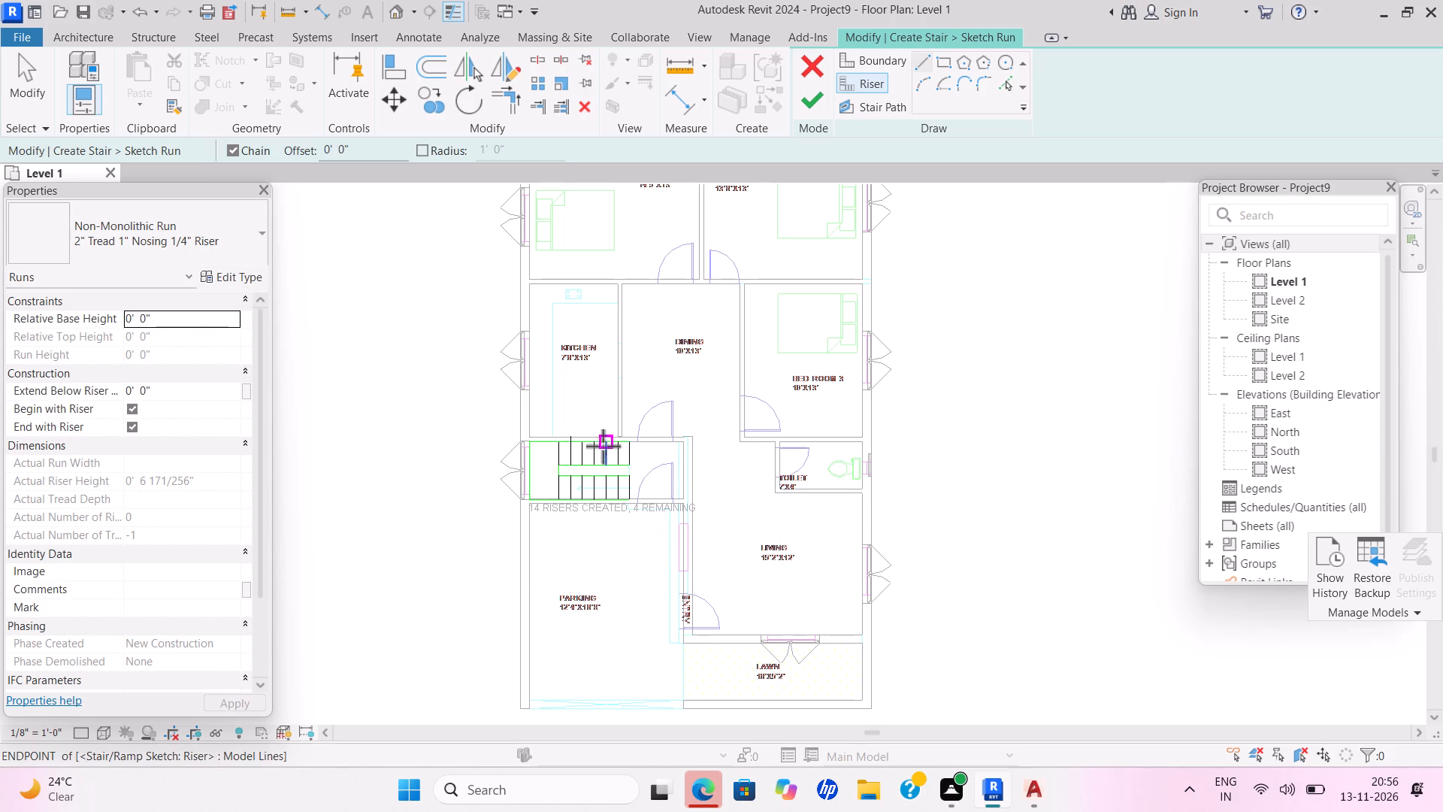
key(Escape)
Shorten the overshooting riser line near the landing in the kitchen-side flight back to the outer boundary.
click(569, 456)
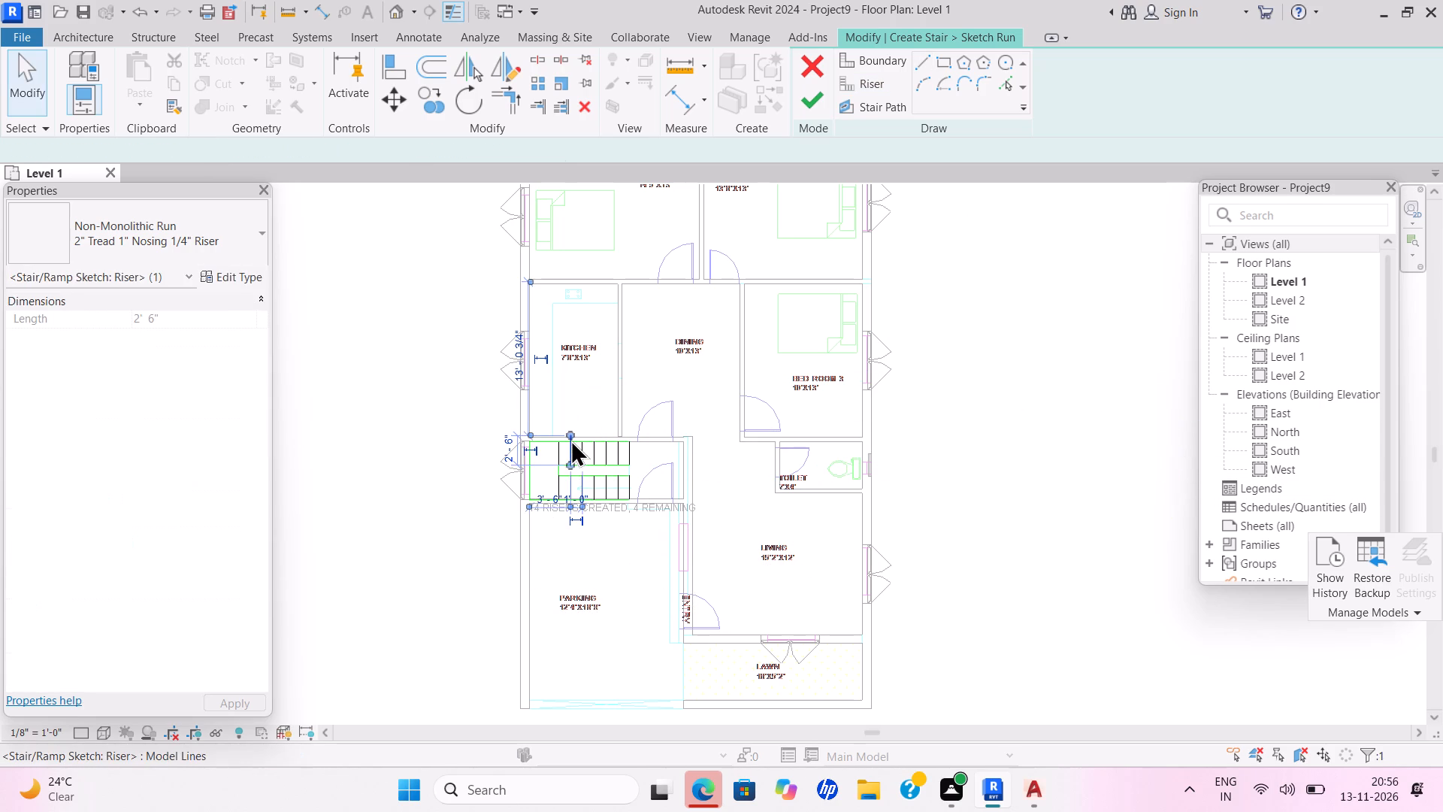
drag(570, 437, 570, 444)
key(Escape)
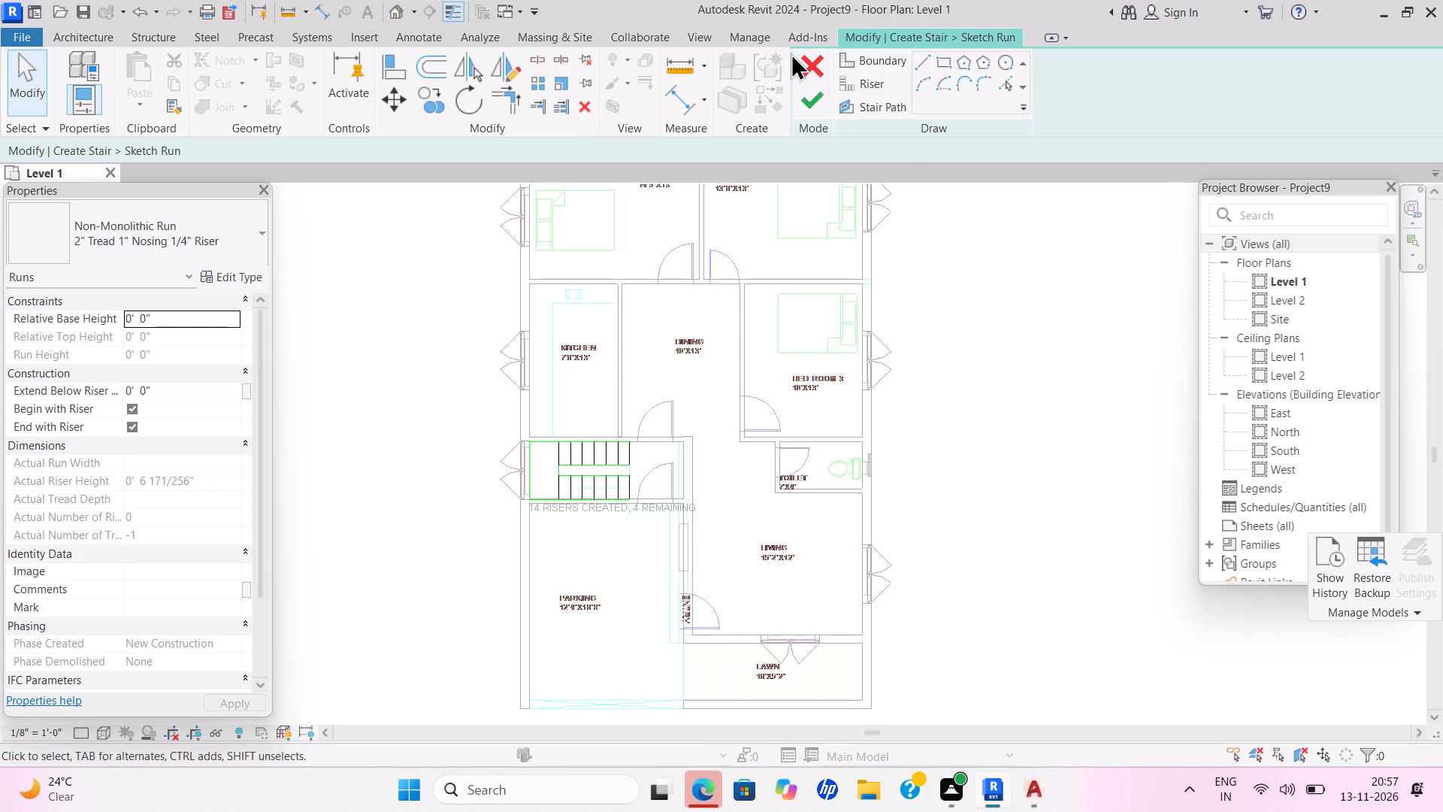
Draw a U-shaped stair path from the parking-side flight's open end, 7'-0" to the landing, across it, and back along the kitchen-side flight.
double_click(894, 107)
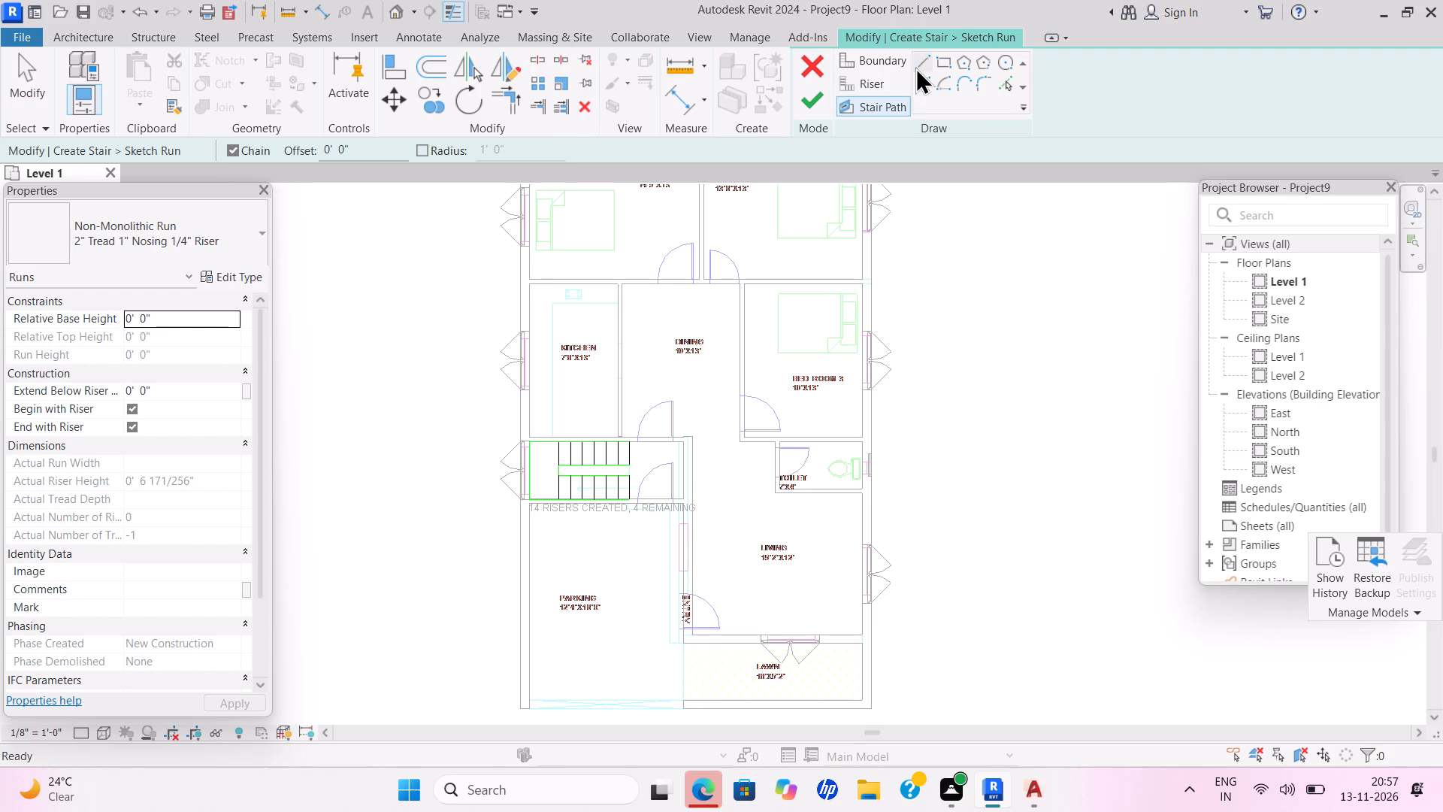
click(918, 64)
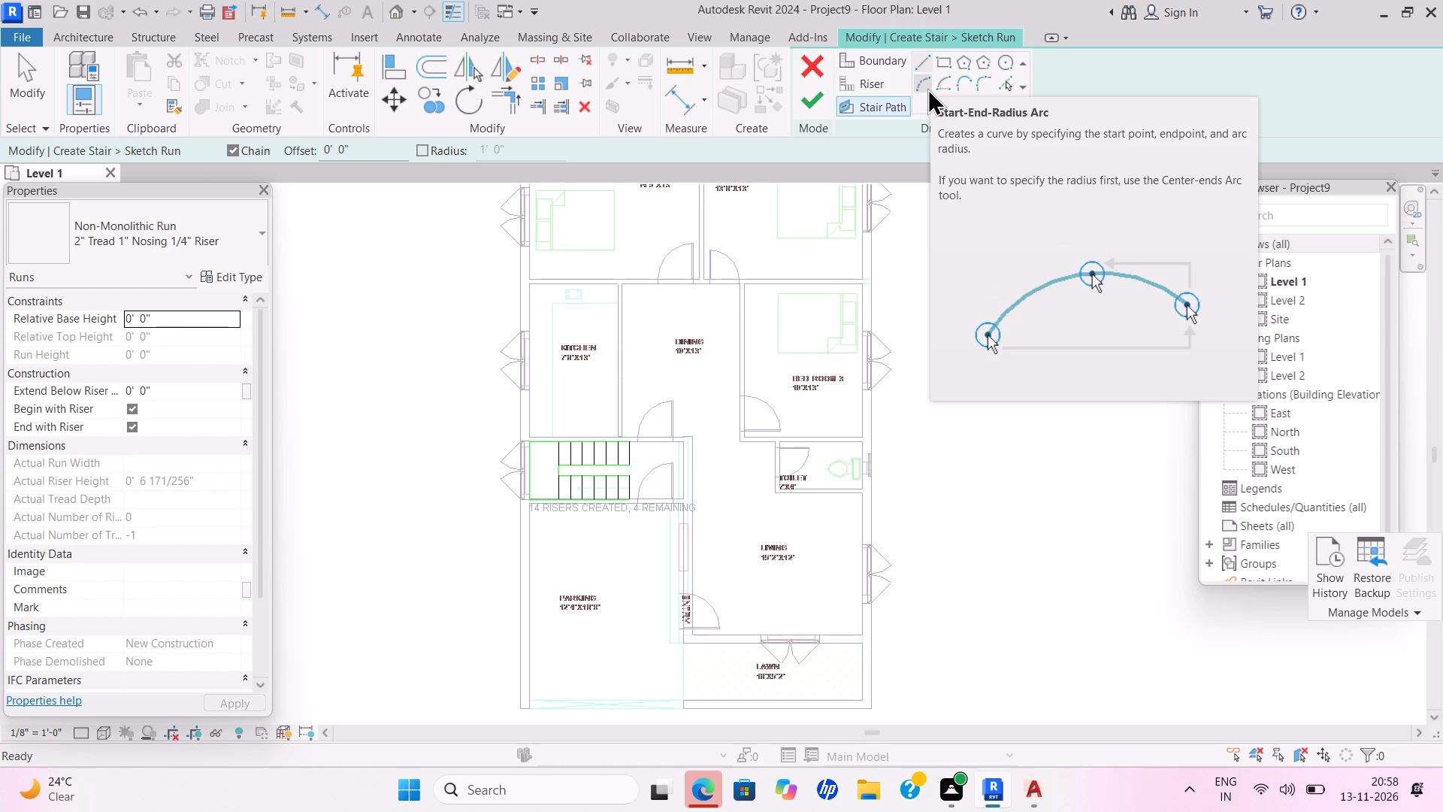
click(635, 491)
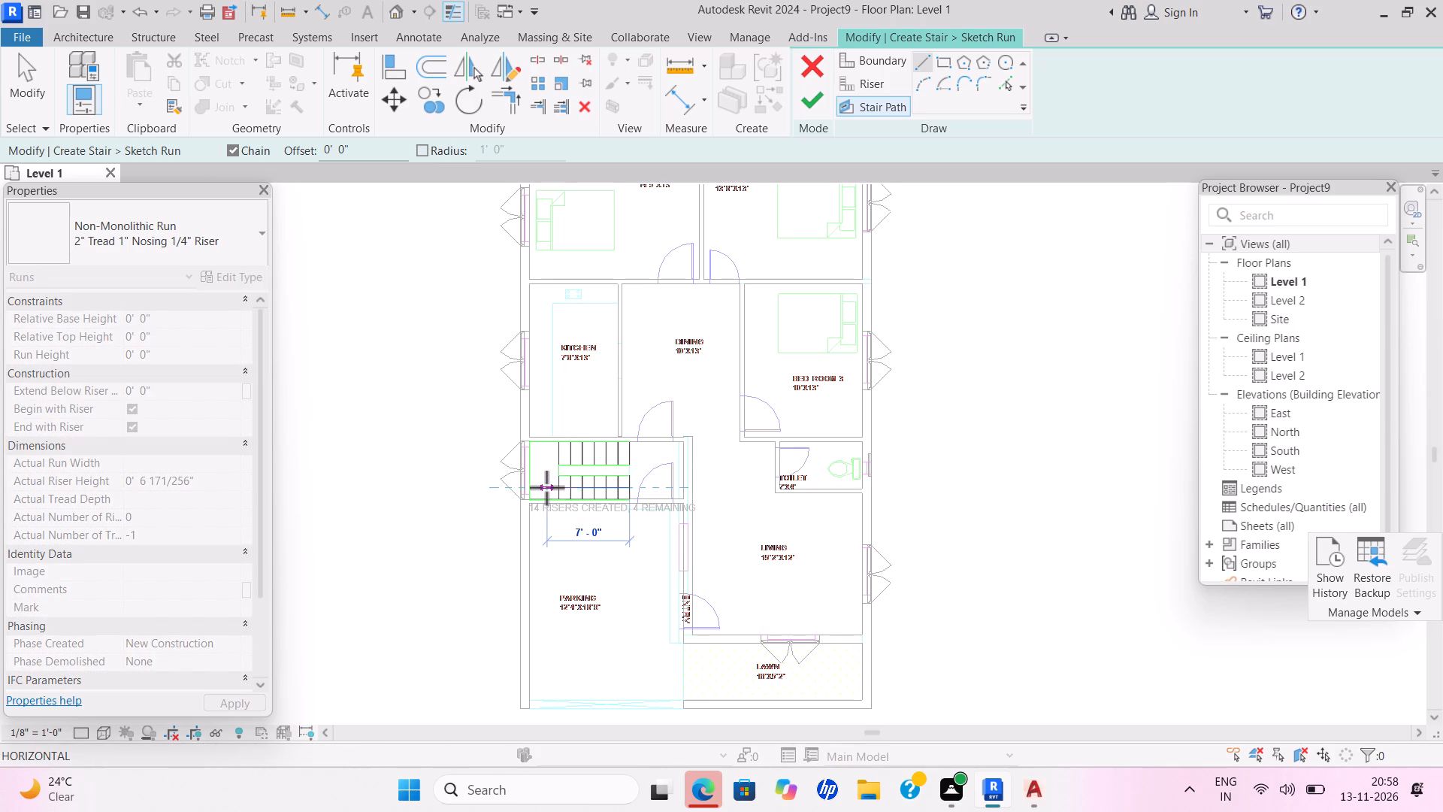
click(546, 487)
click(546, 456)
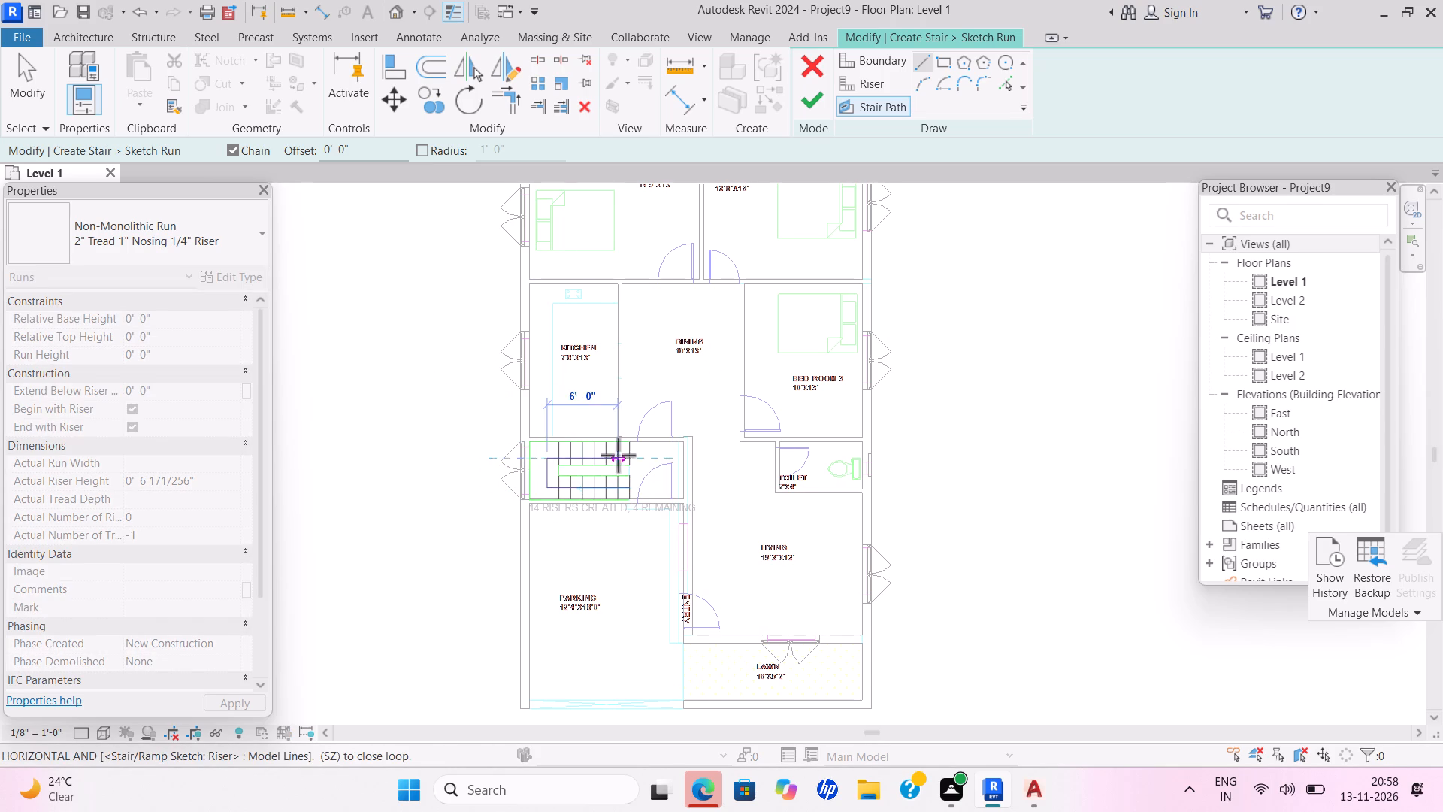
click(631, 455)
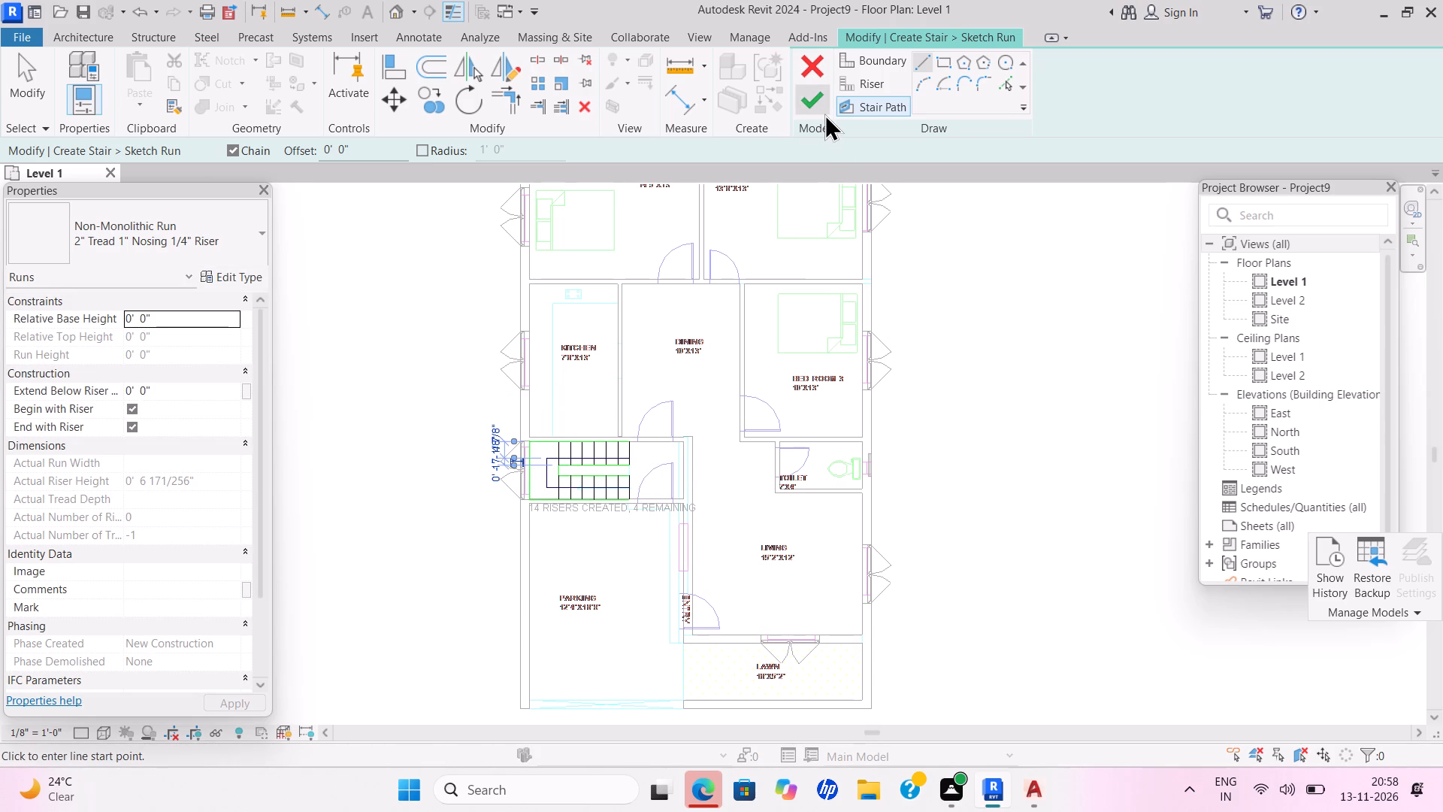
Finish the run sketch and the stair, and dismiss the resulting warning.
triple_click(824, 114)
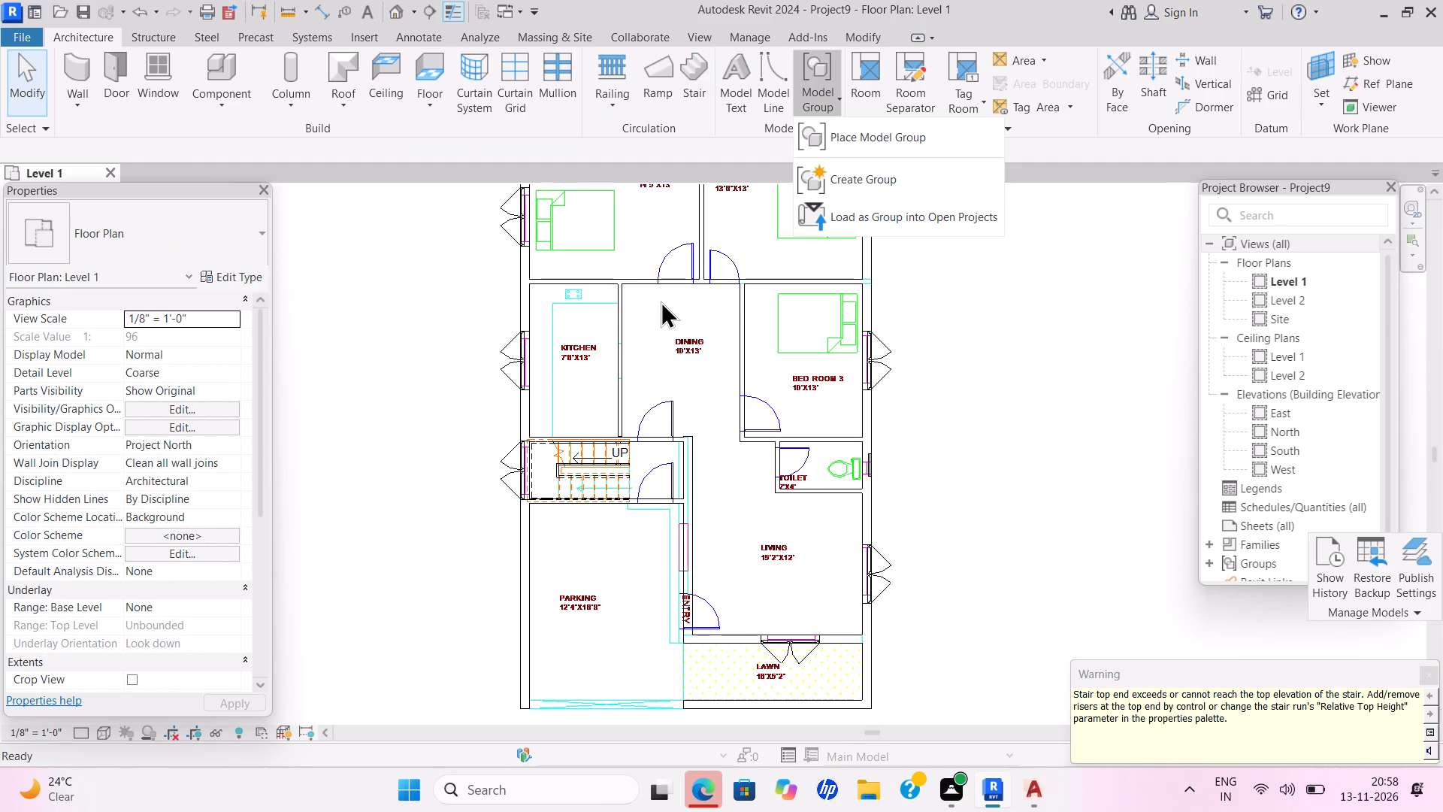
middle_drag(670, 317, 655, 381)
click(1077, 367)
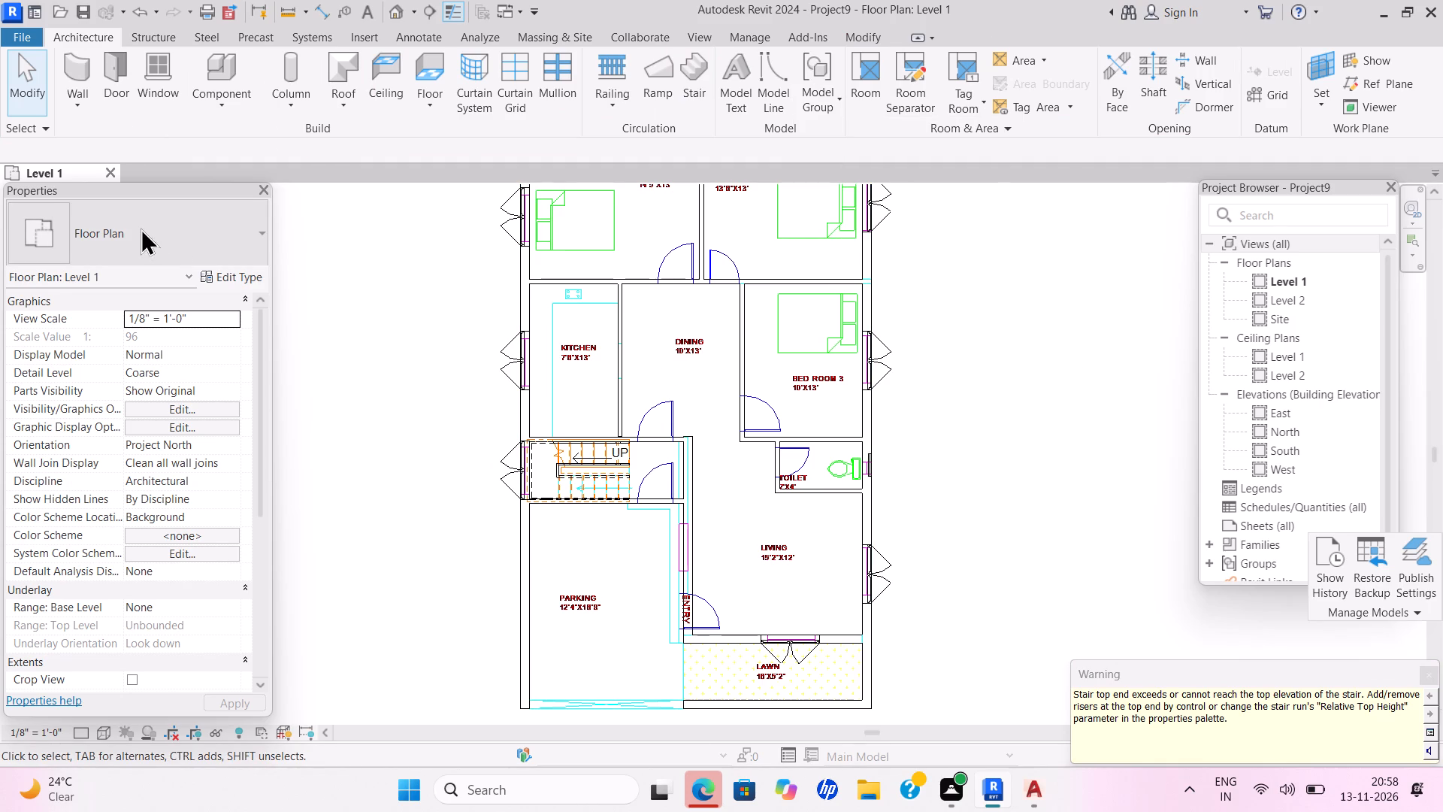
click(613, 580)
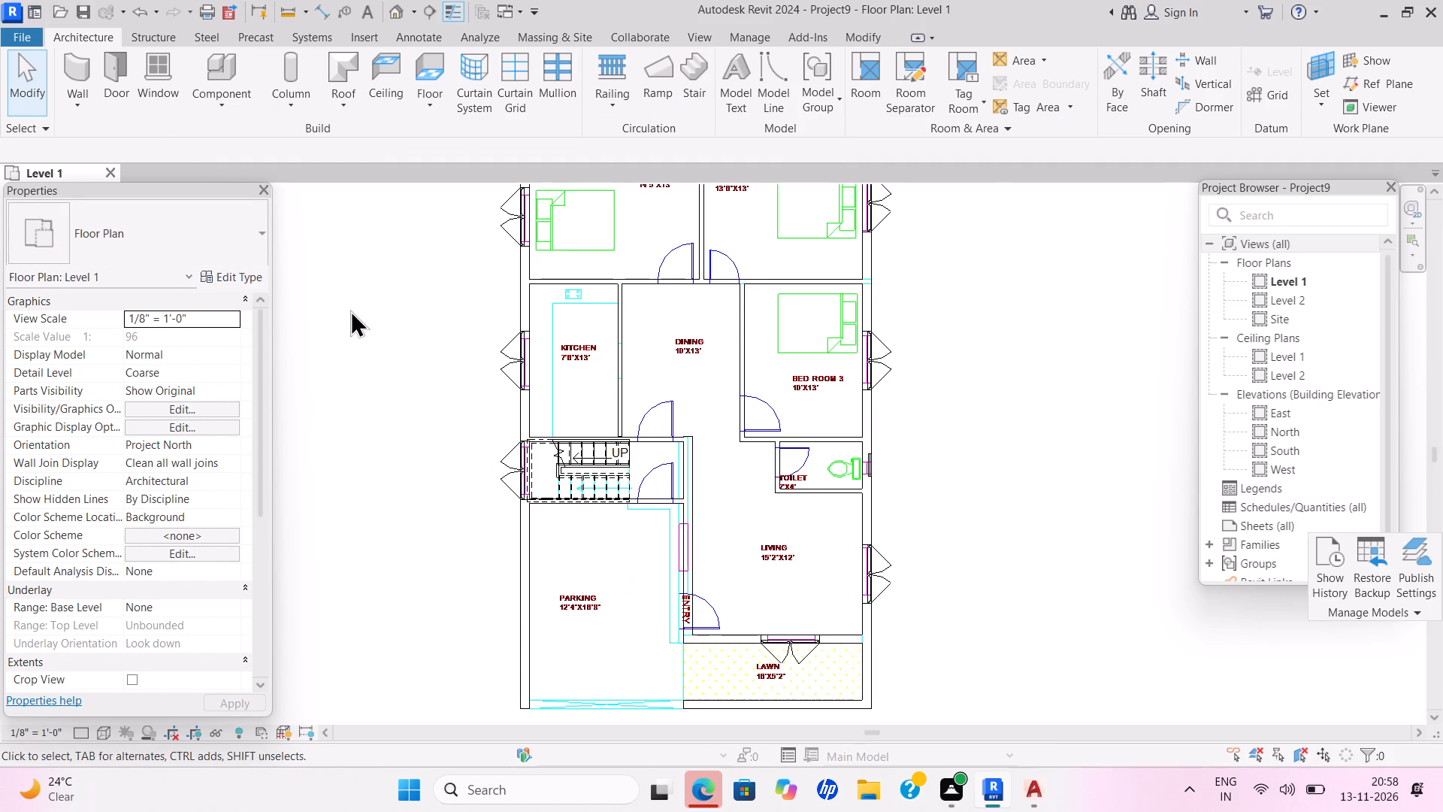
Start a door and duplicate the Single-Flush 36" x 84" type as DOOR 3'6" with a width of 3'6".
drag(126, 95, 116, 95)
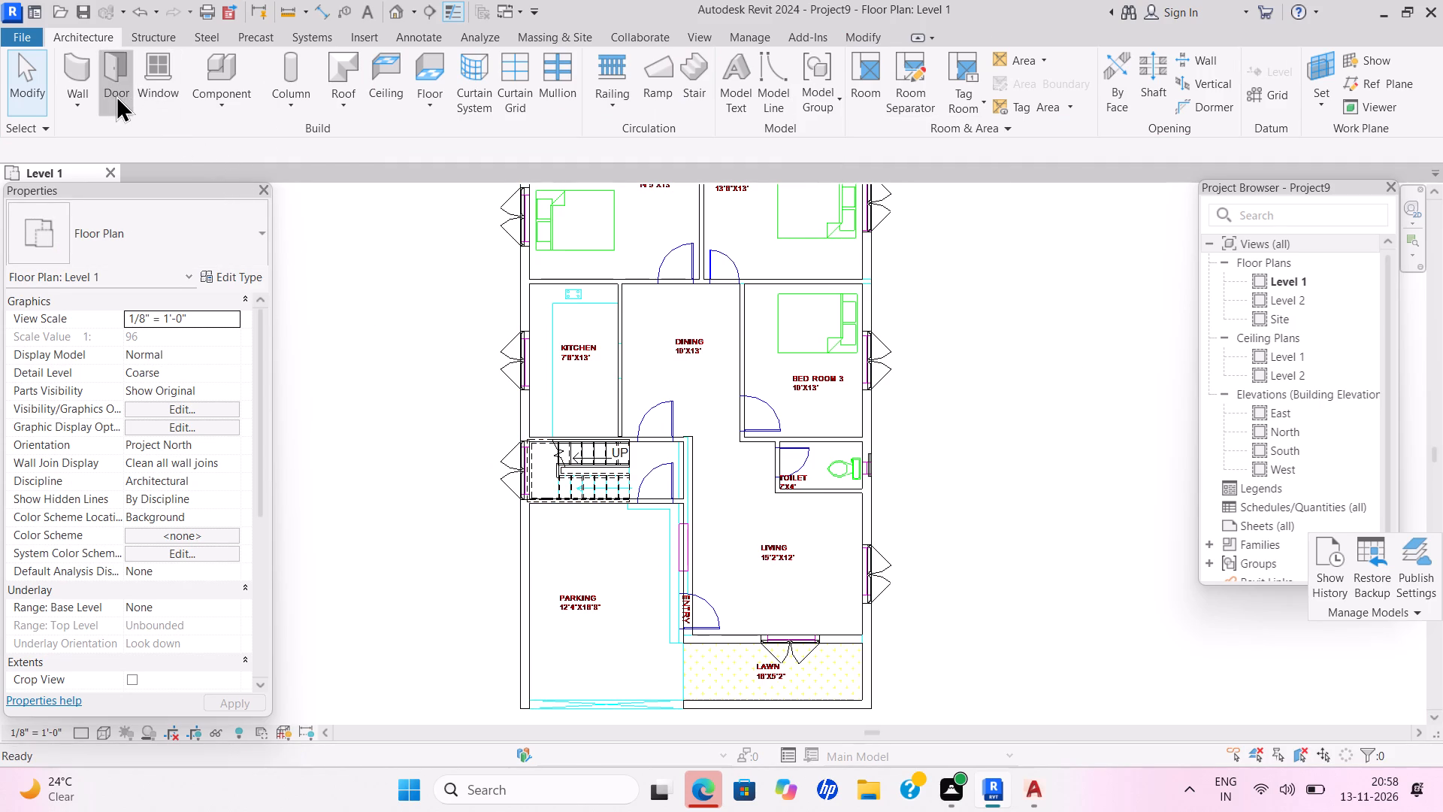
click(240, 269)
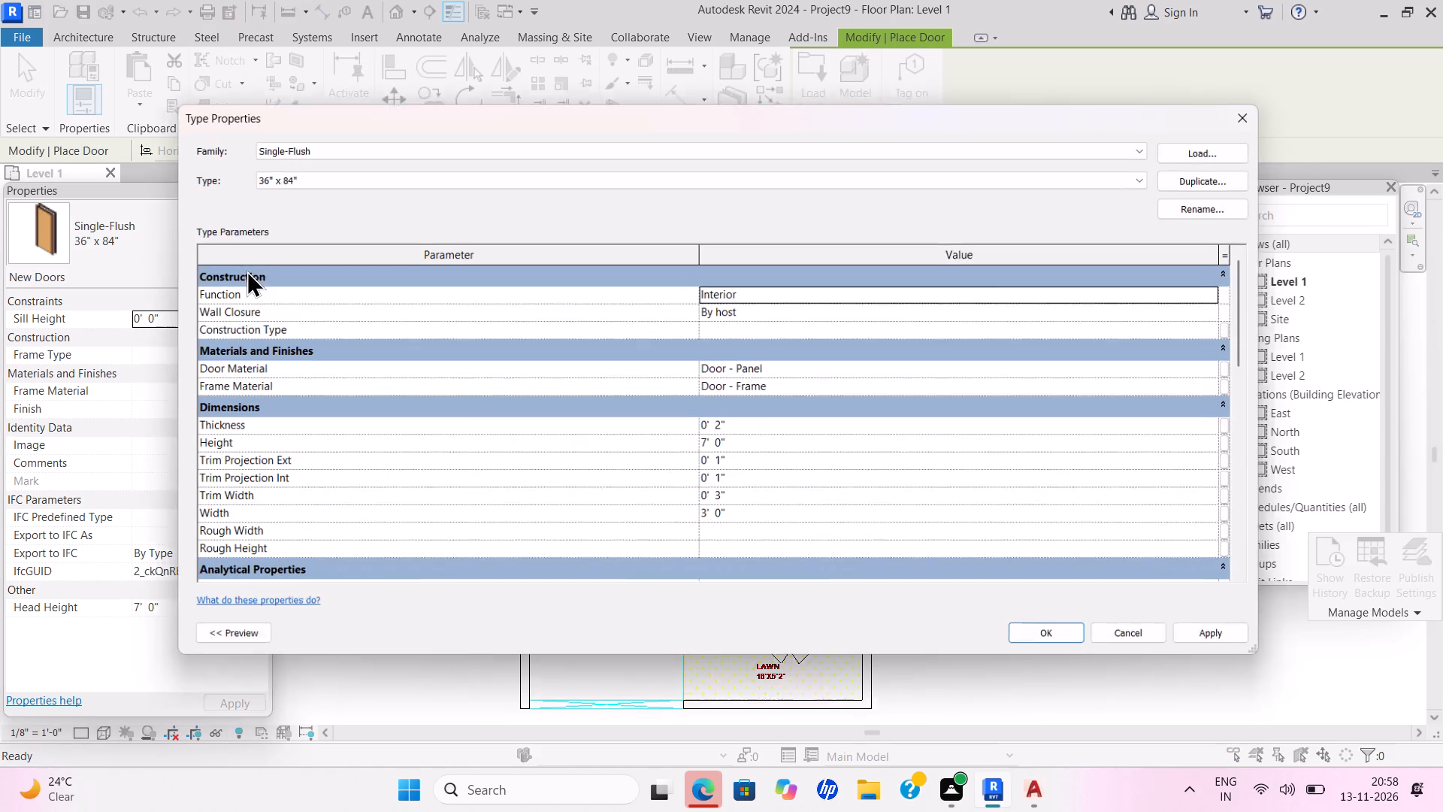
click(1224, 179)
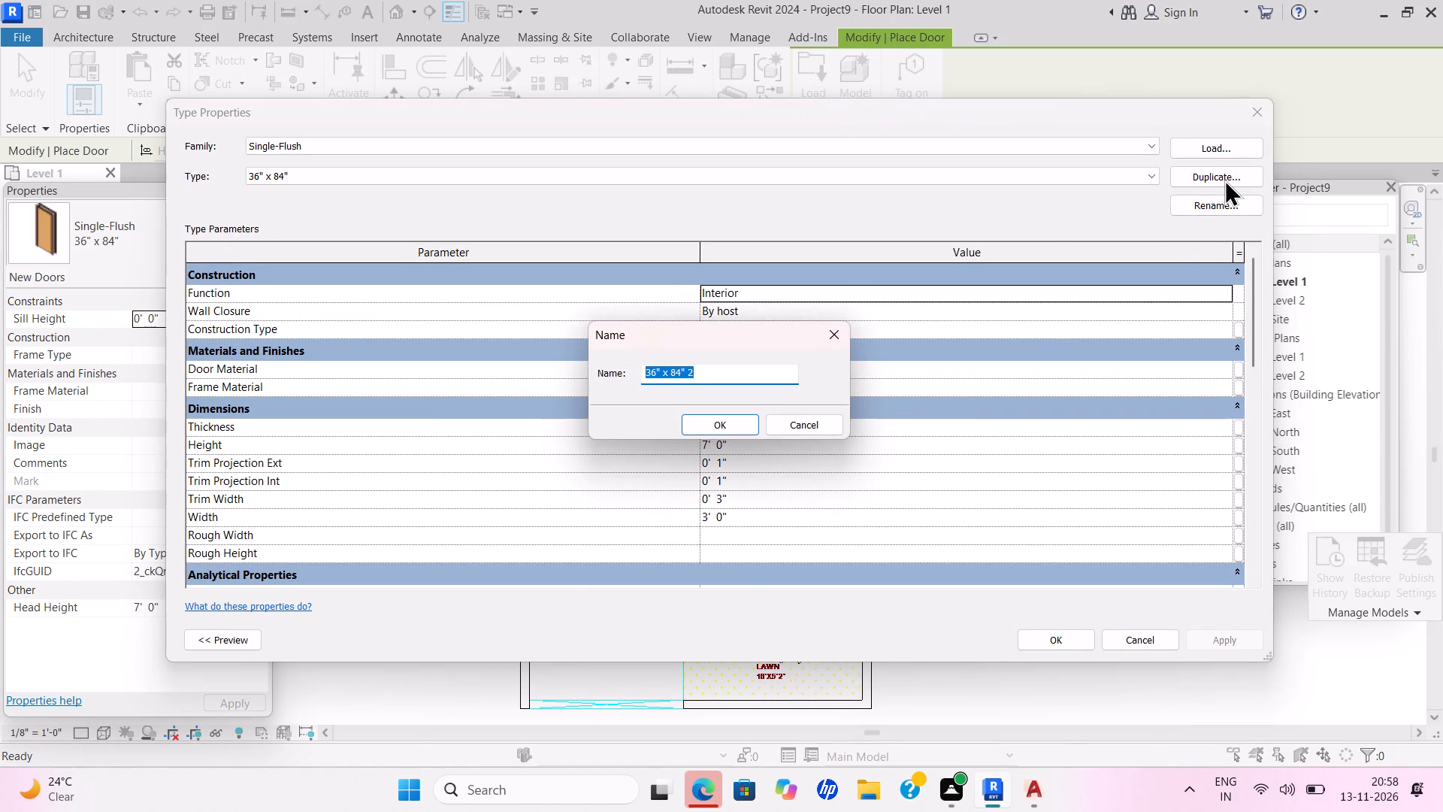
key(BackSpace)
text(DOOR)
key(space)
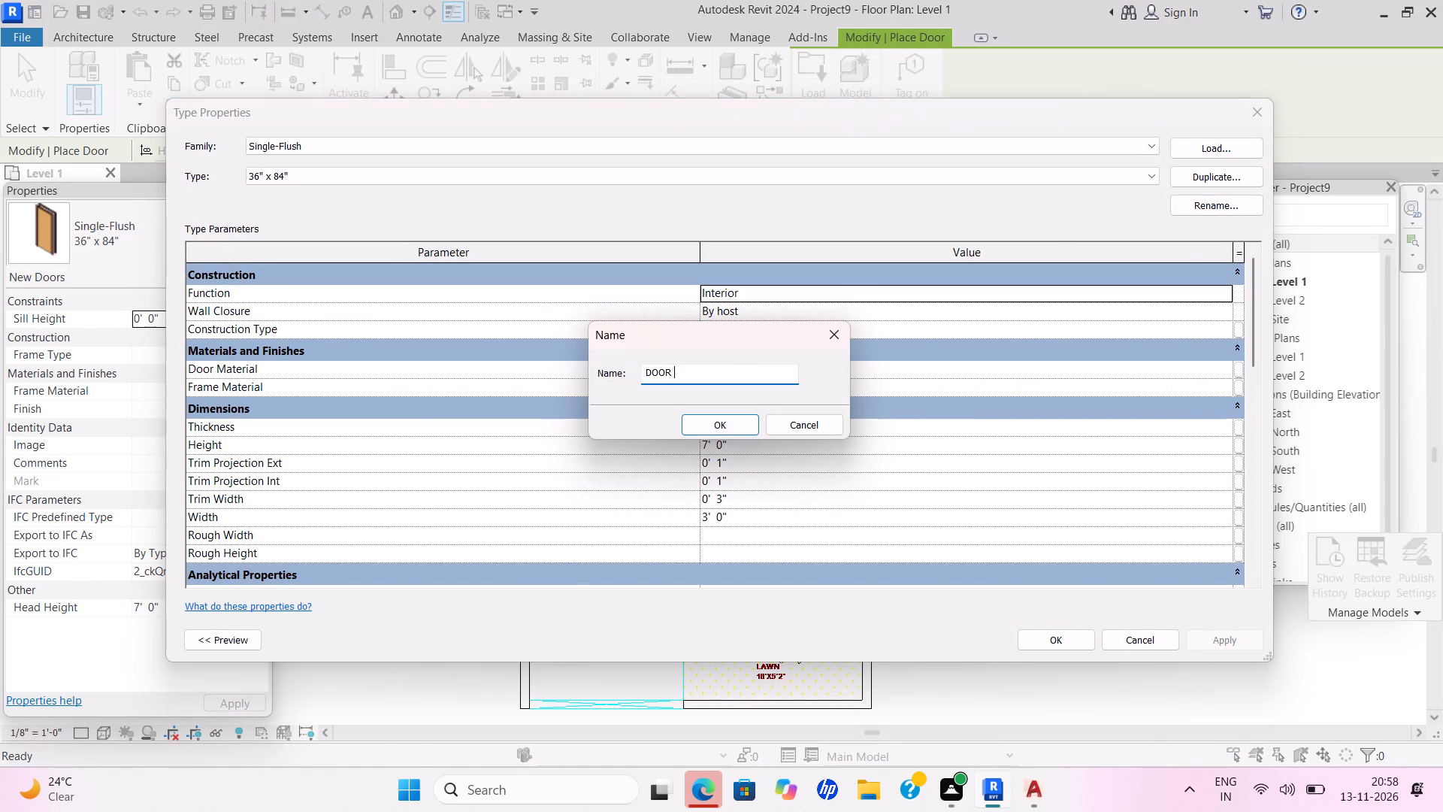
text(3'6")
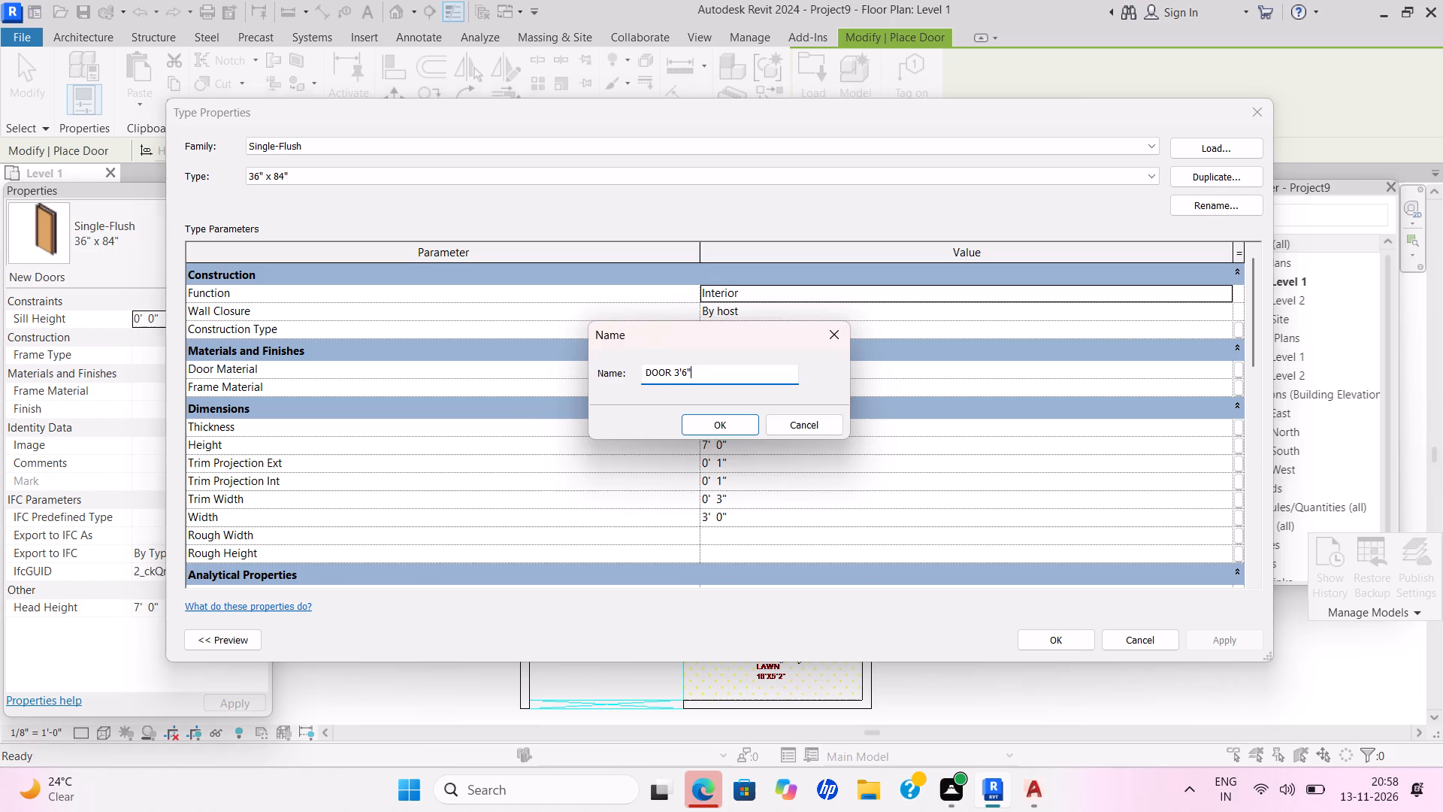
key(Return)
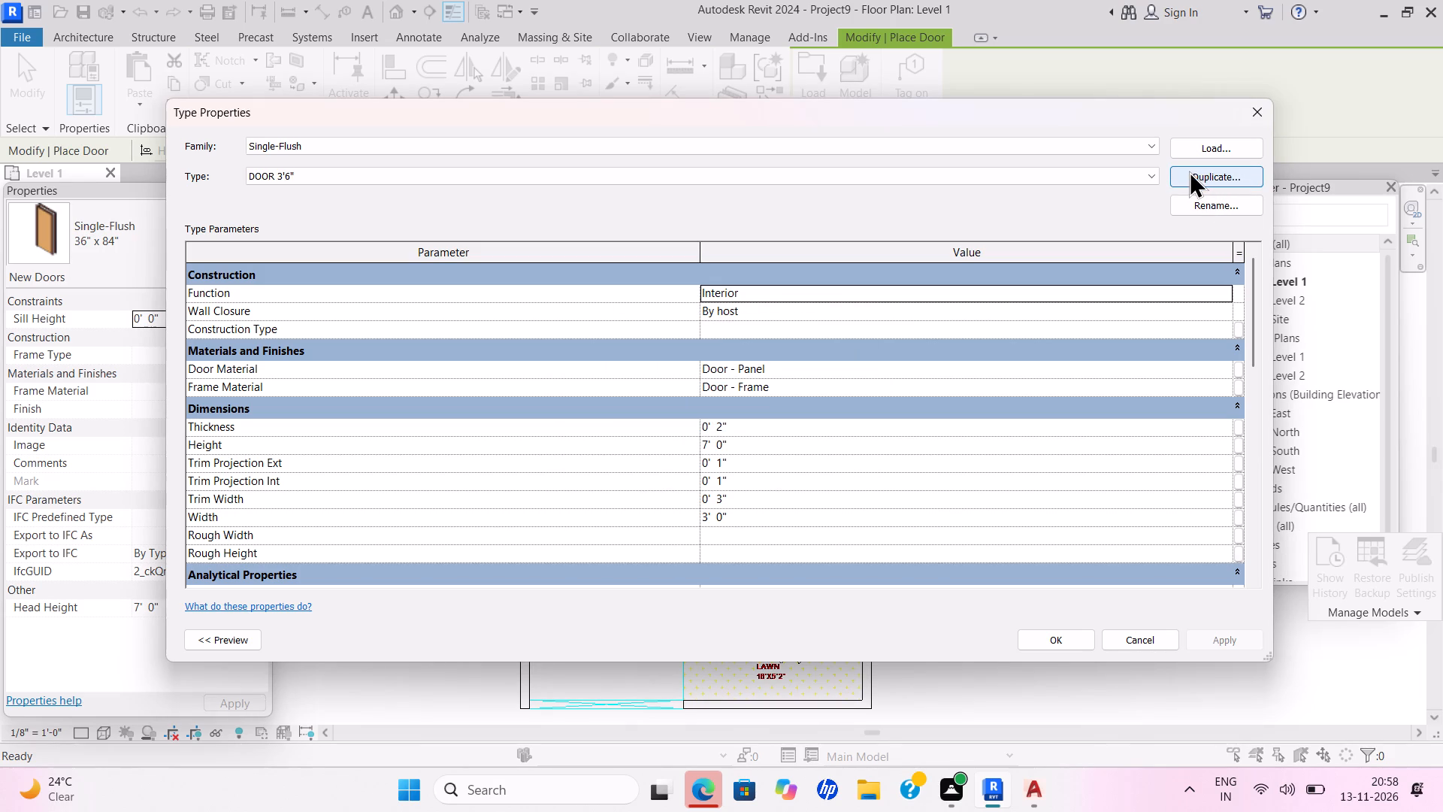
drag(743, 522, 740, 531)
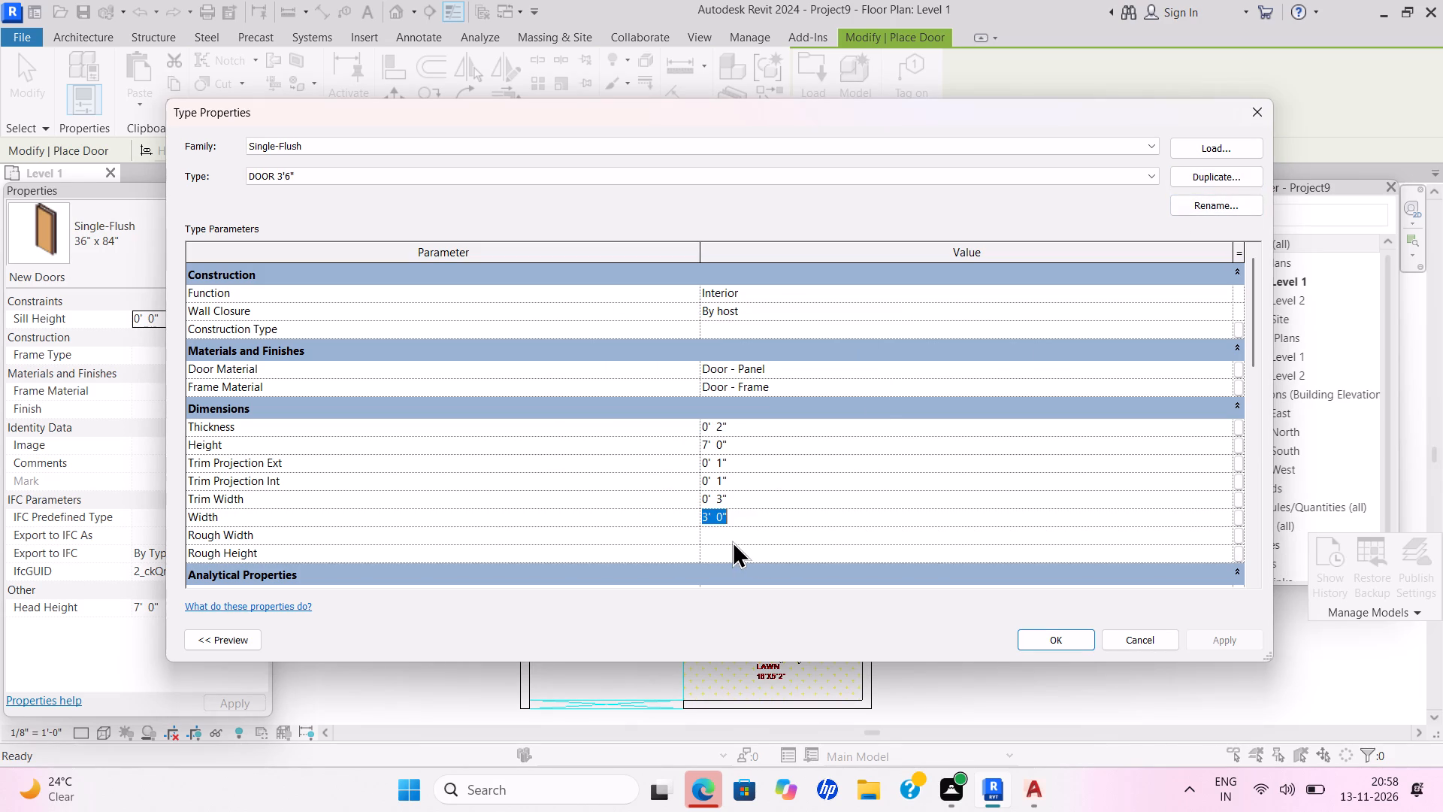
key(BackSpace)
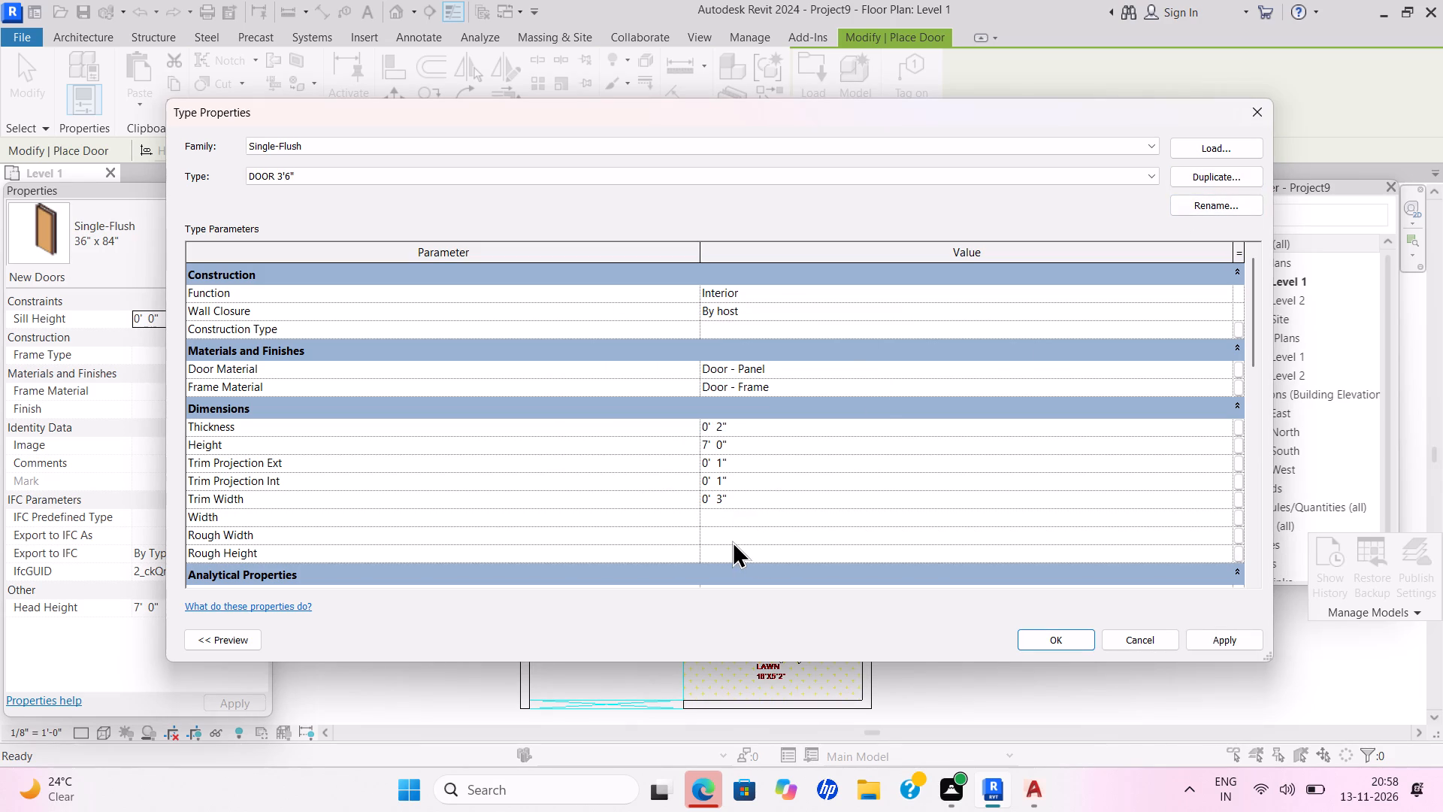
text(3')
text(6")
key(Return)
click(1048, 641)
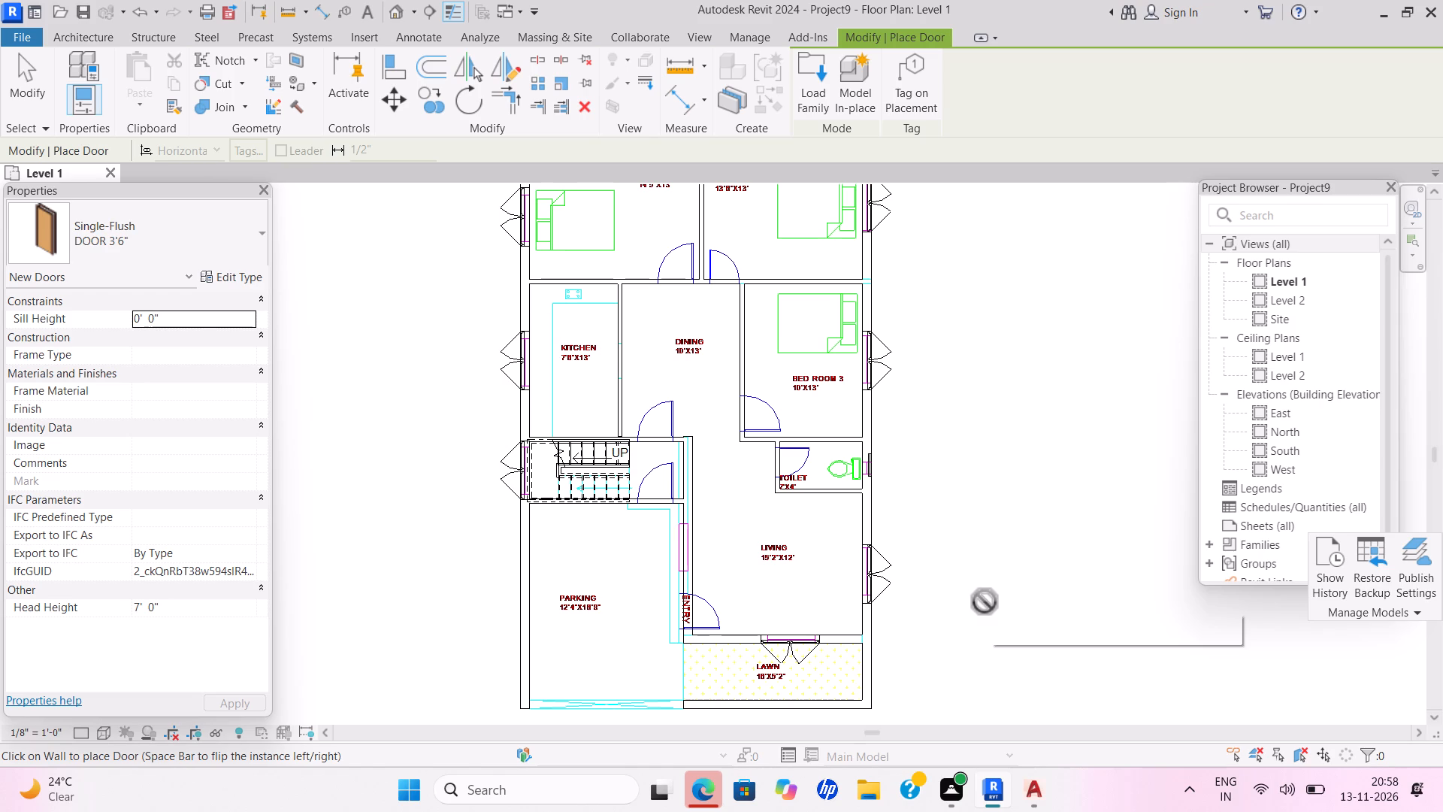
Duplicate the Single-Flush 36" x 84" door type as DOOR 3'.
click(271, 233)
click(256, 232)
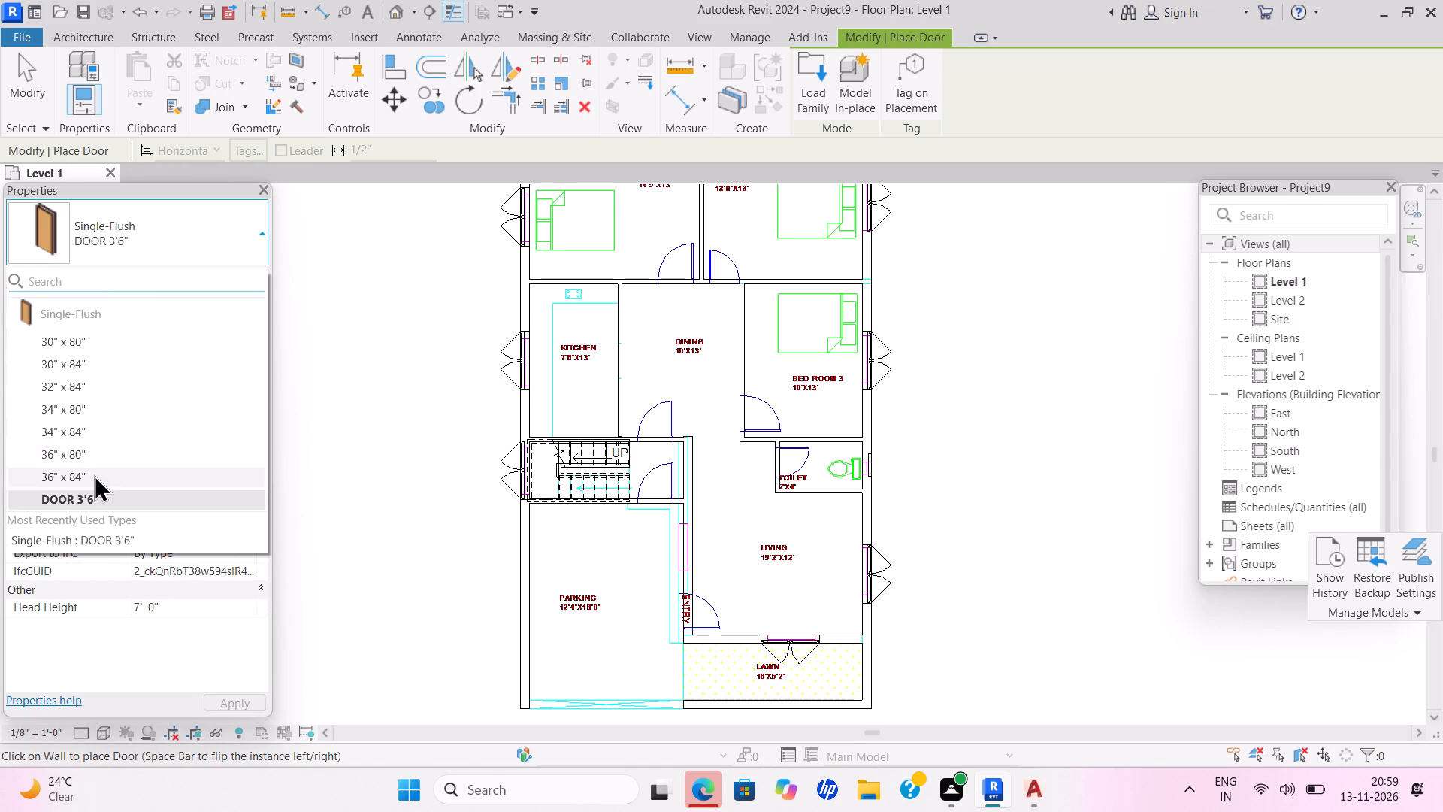
click(94, 474)
click(227, 280)
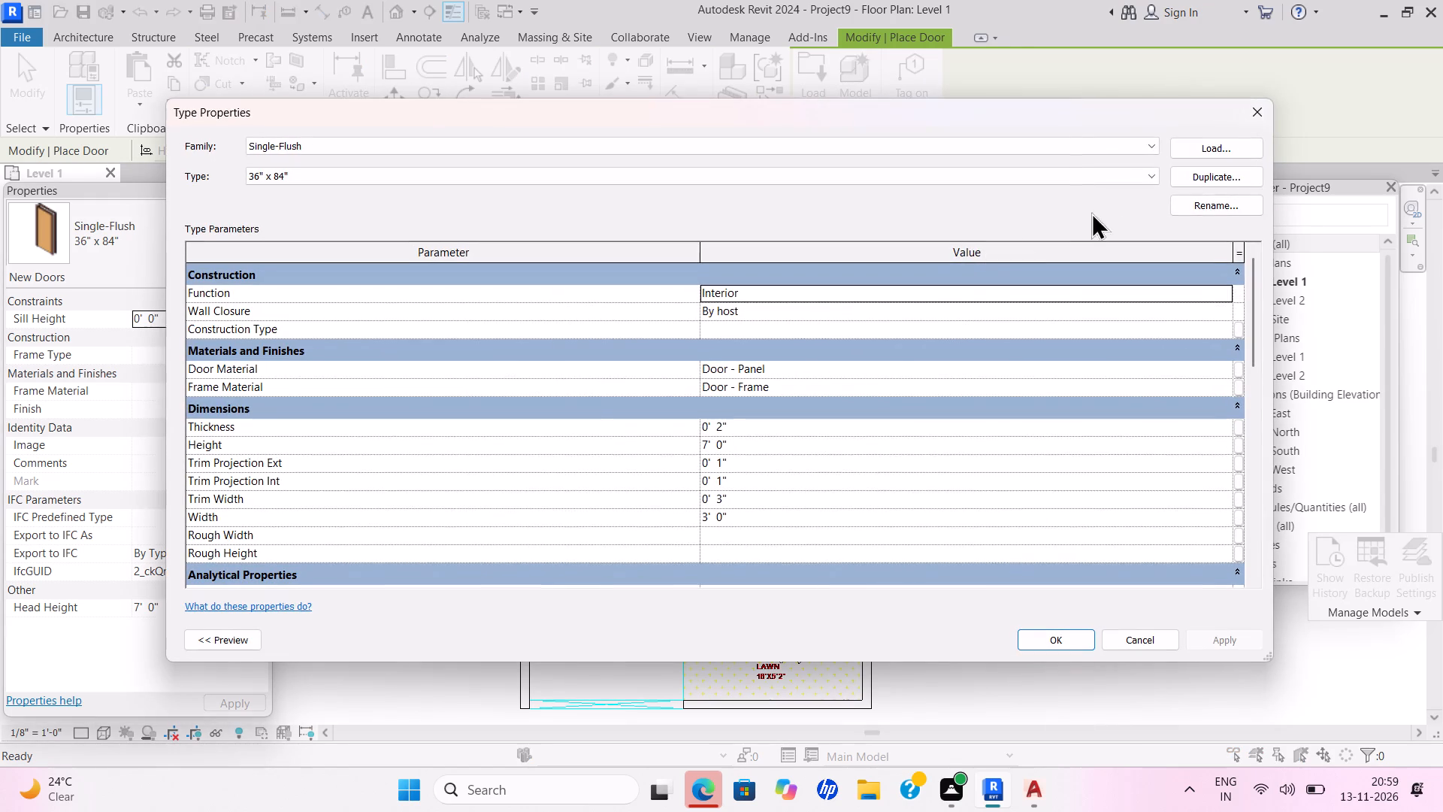
click(1231, 176)
key(BackSpace)
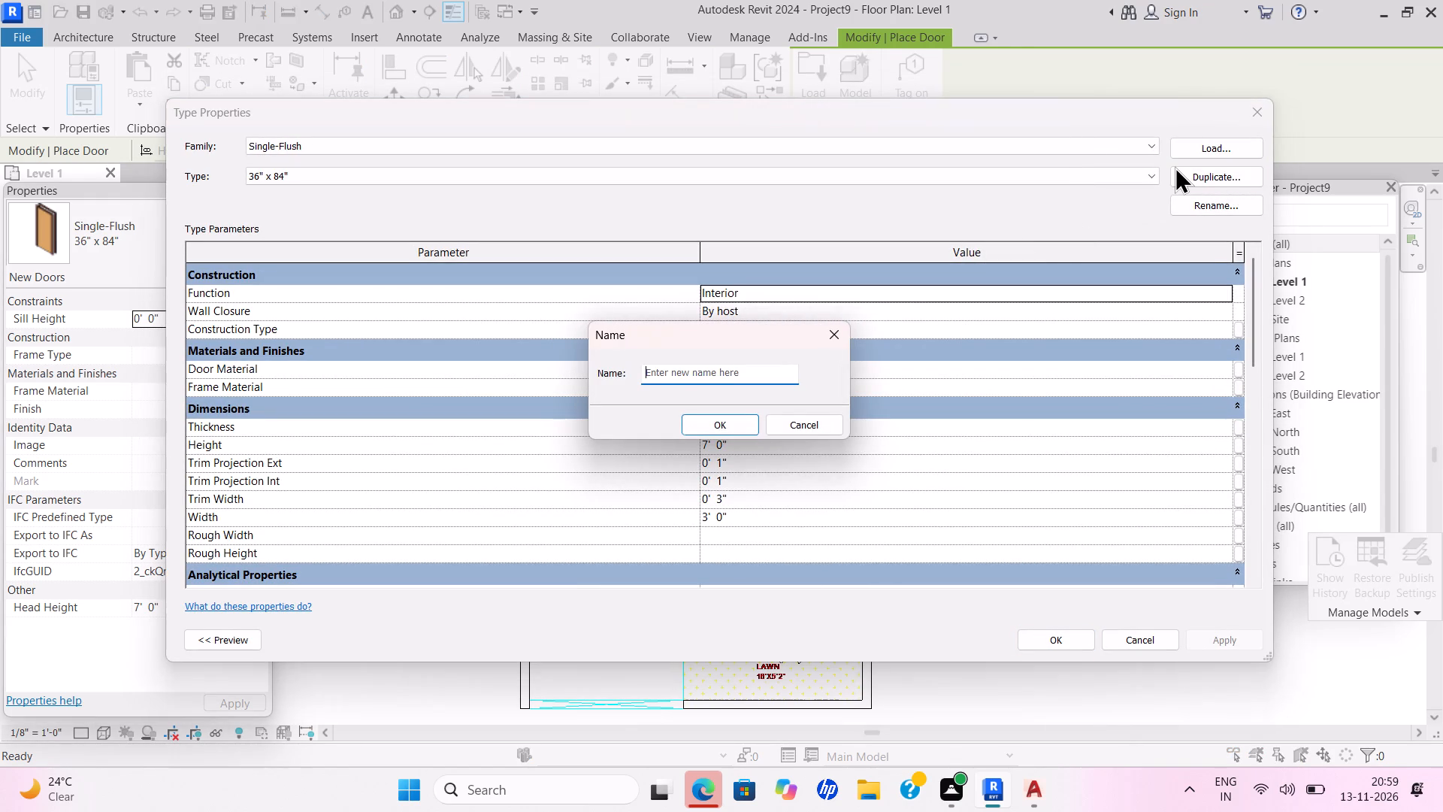
text(DOOR)
key(space)
text(3')
key(Return)
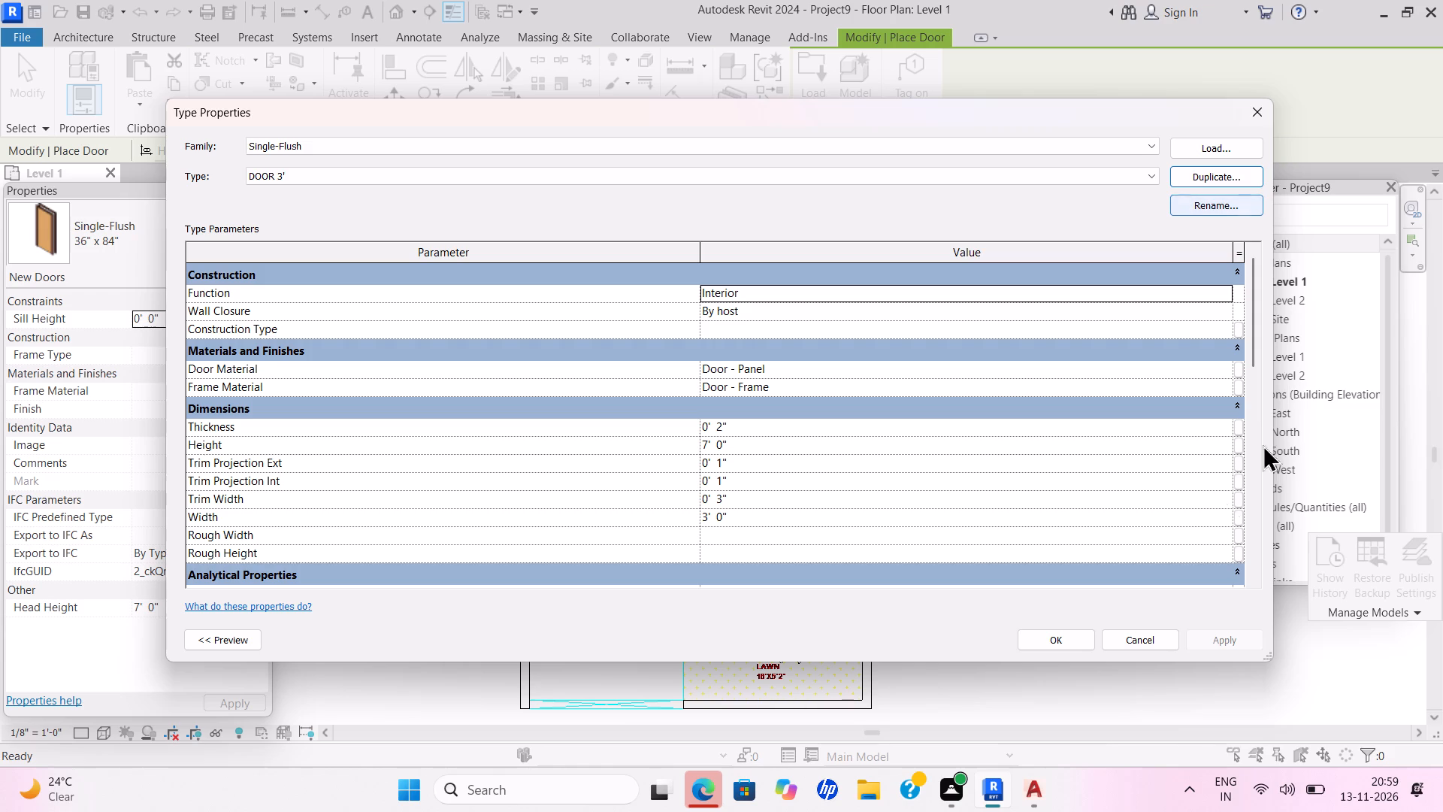
click(1057, 643)
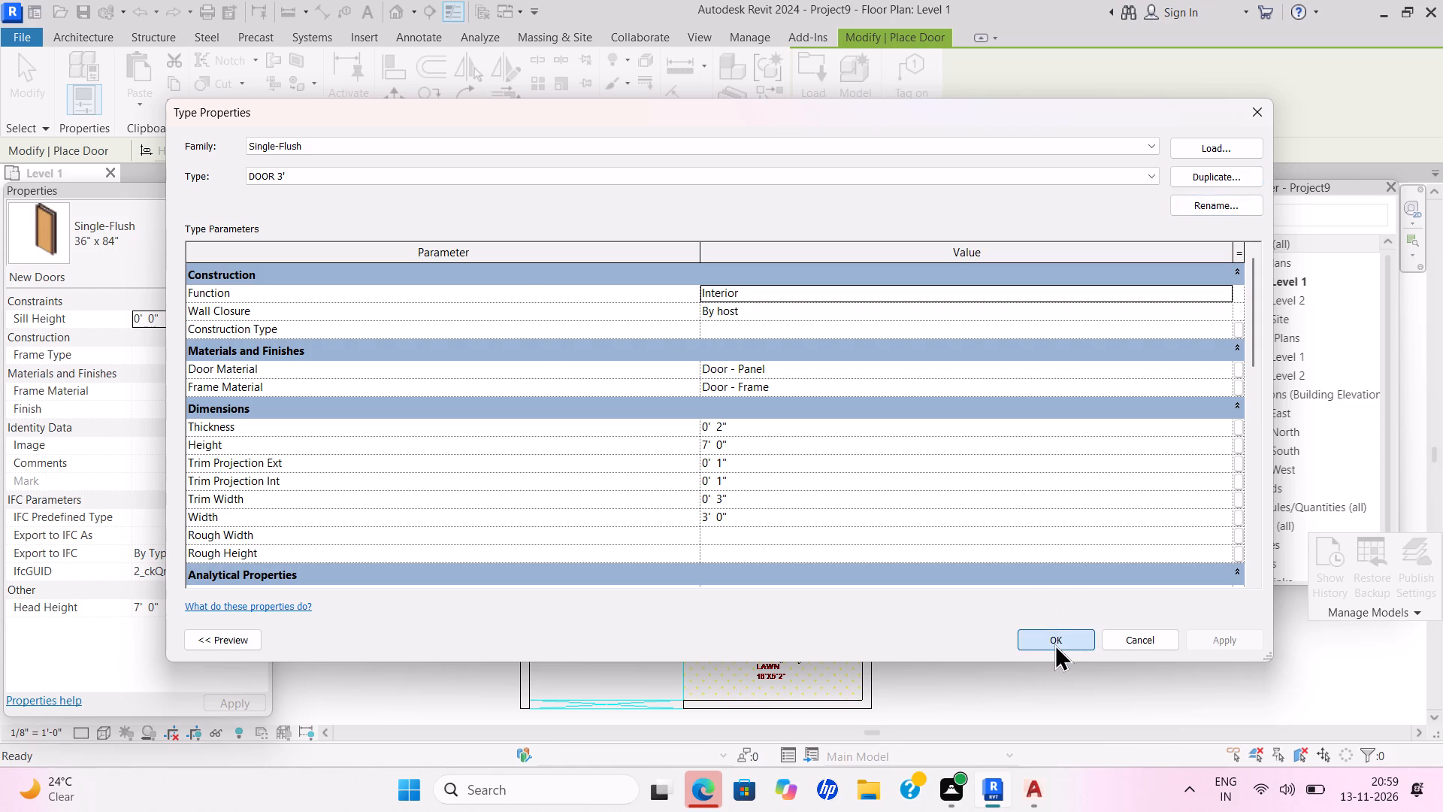
Duplicate the Single-Flush 36" x 84" type again as DOOR 2'6" and set its width to 2'6".
click(259, 235)
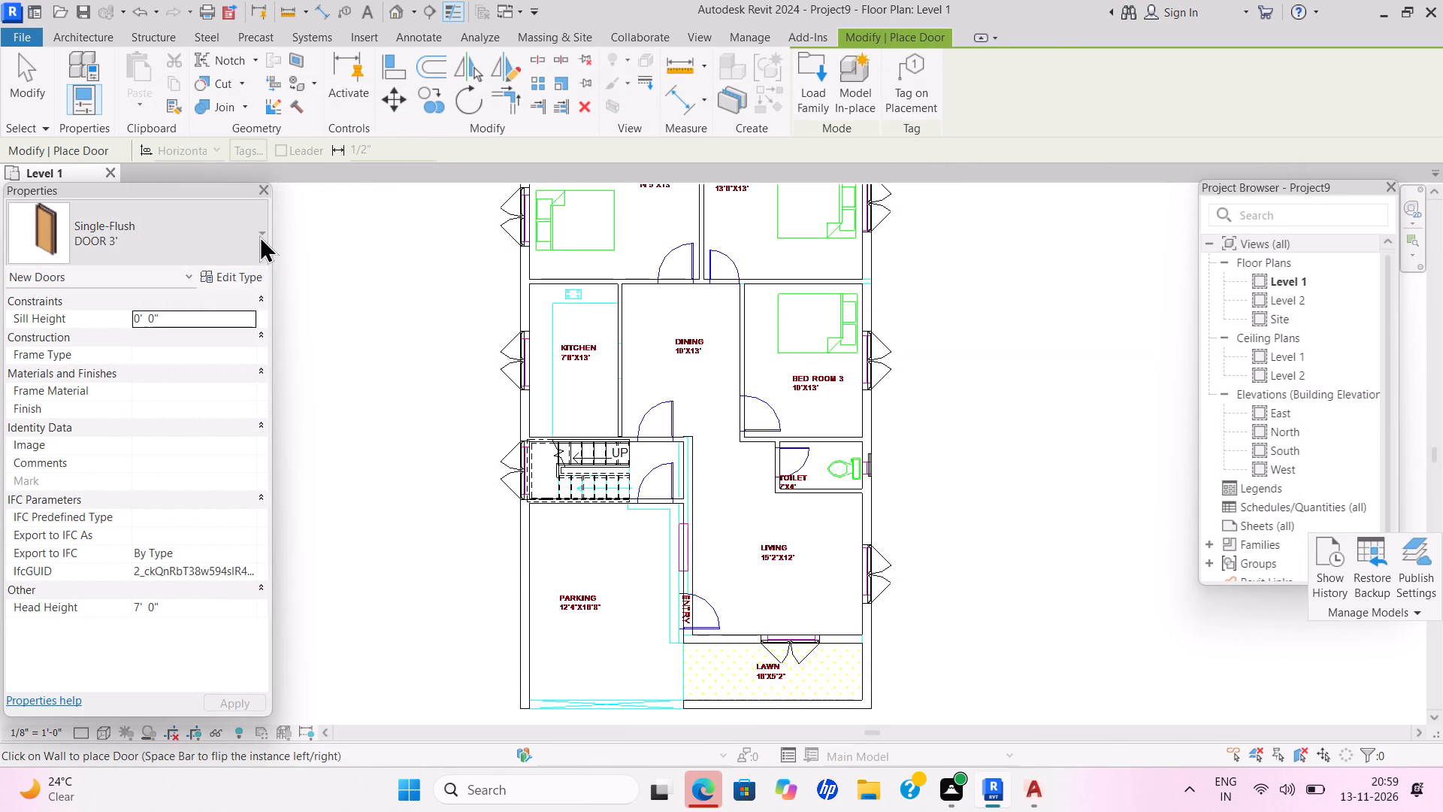
click(109, 479)
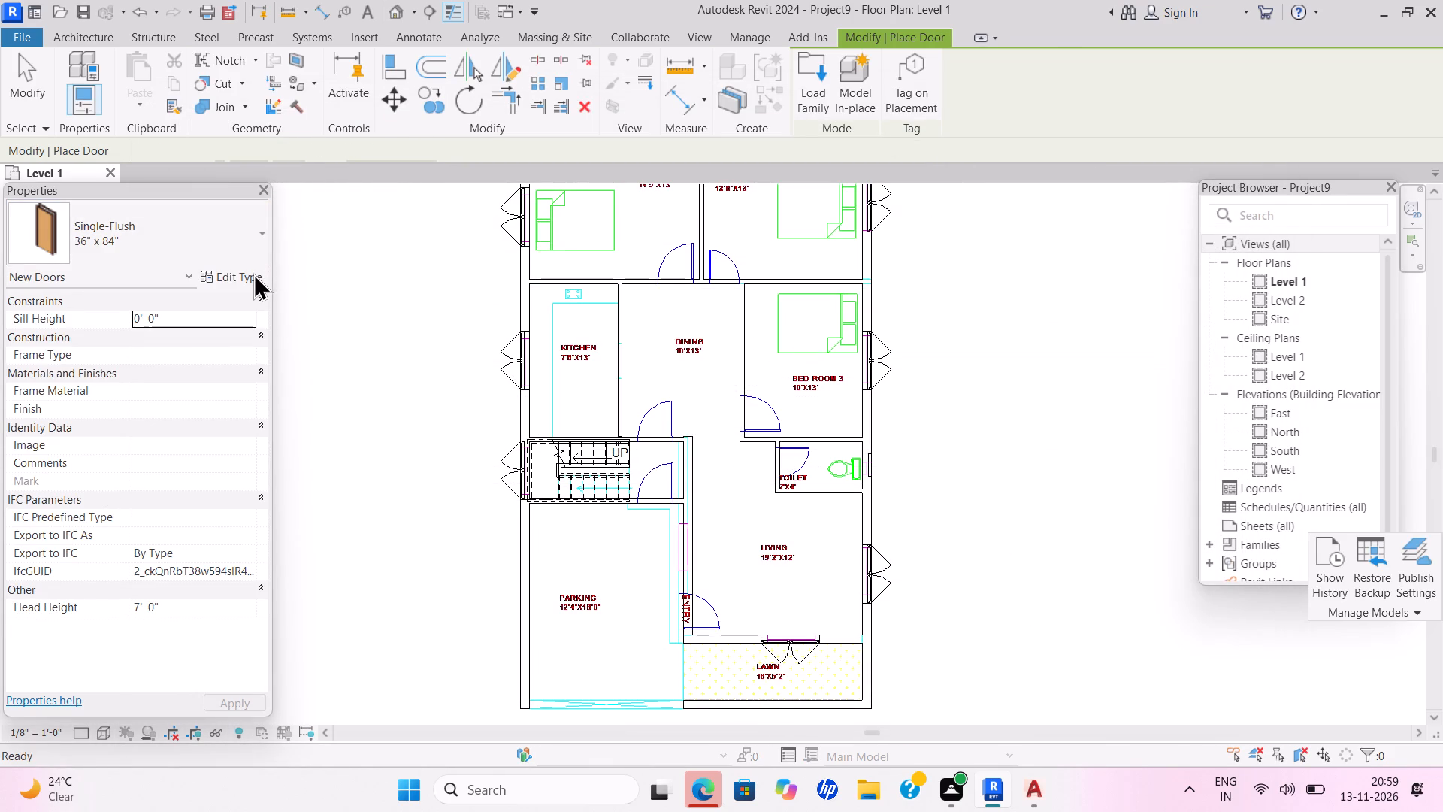
click(253, 273)
click(1225, 180)
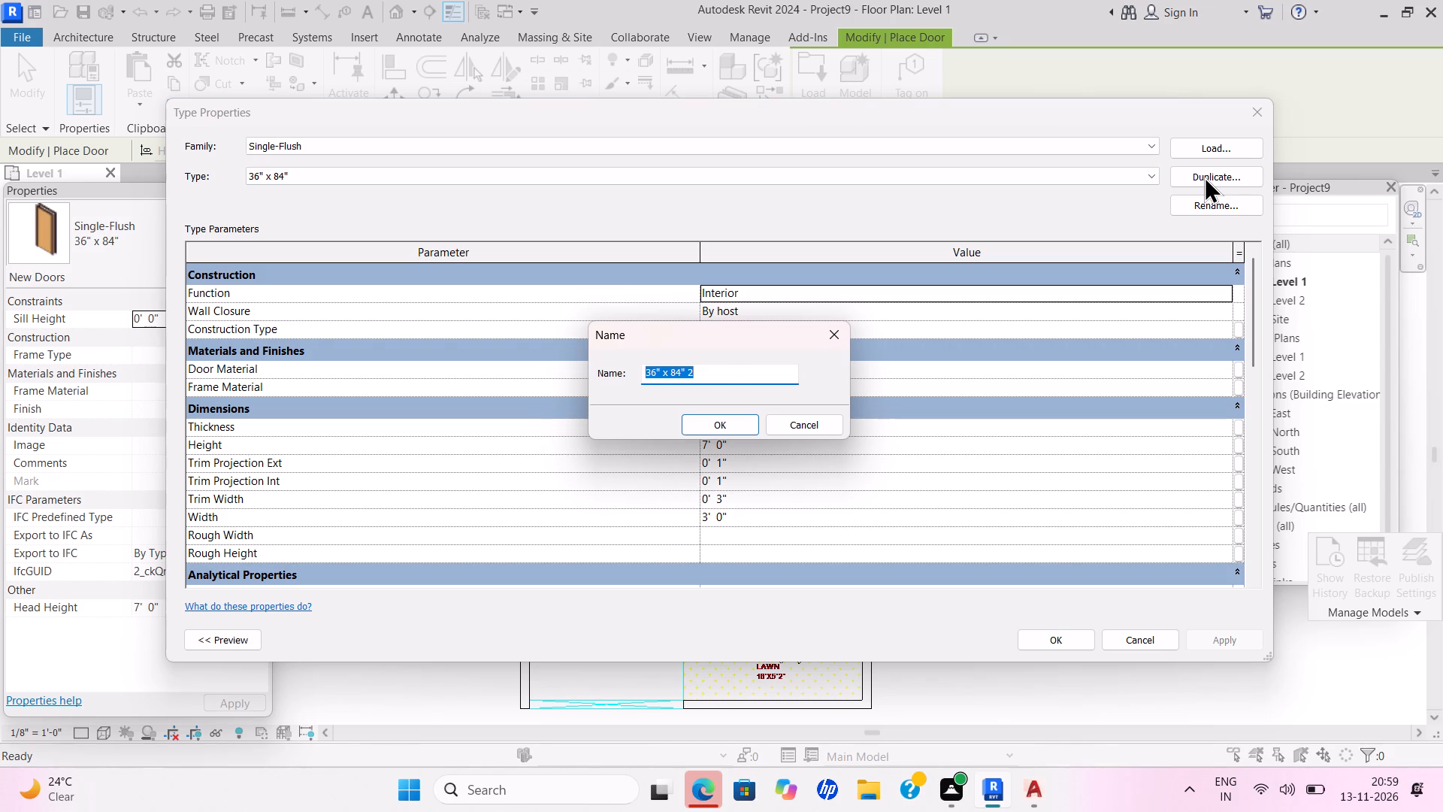
key(BackSpace)
text(DOOR 2'6")
key(Return)
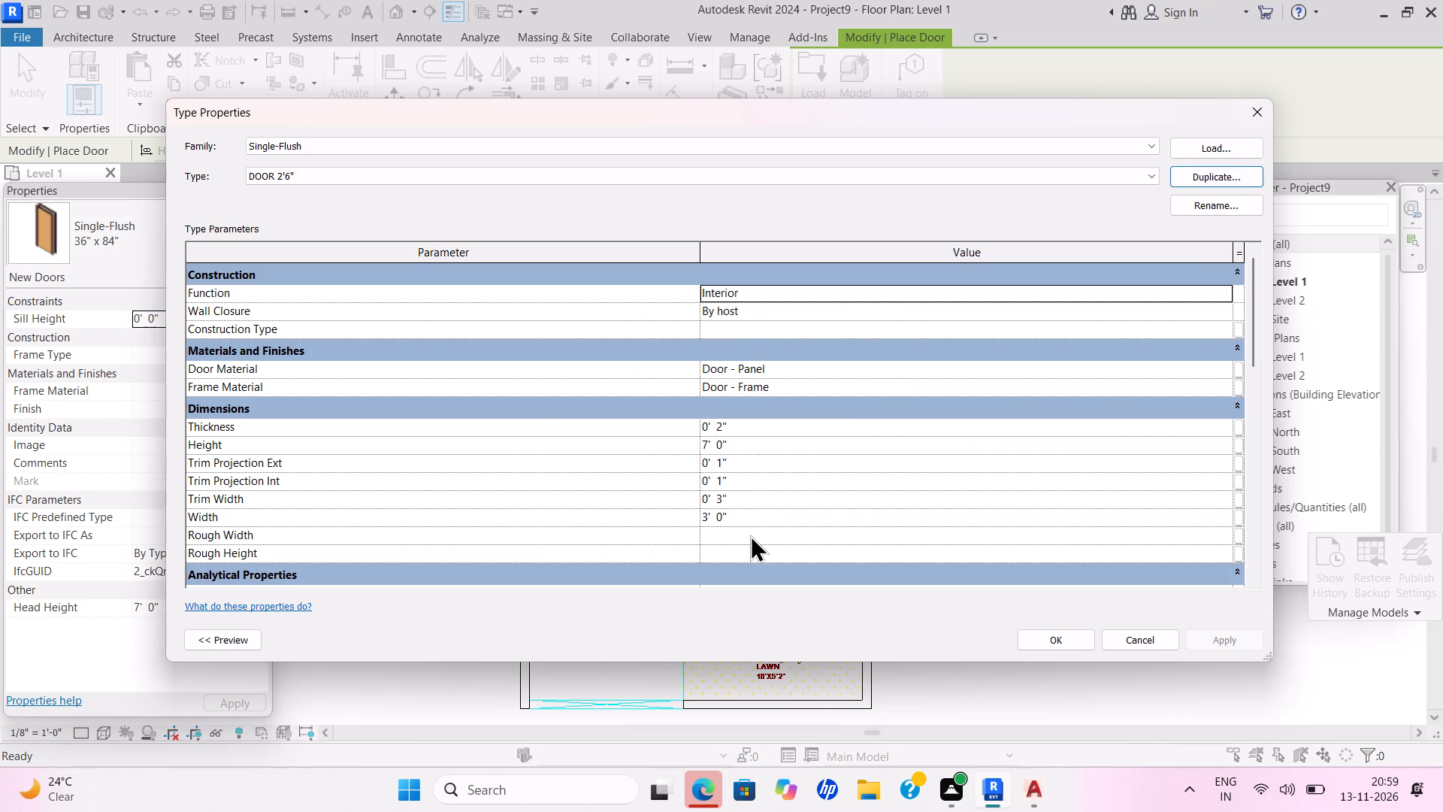
drag(748, 510, 745, 517)
key(BackSpace)
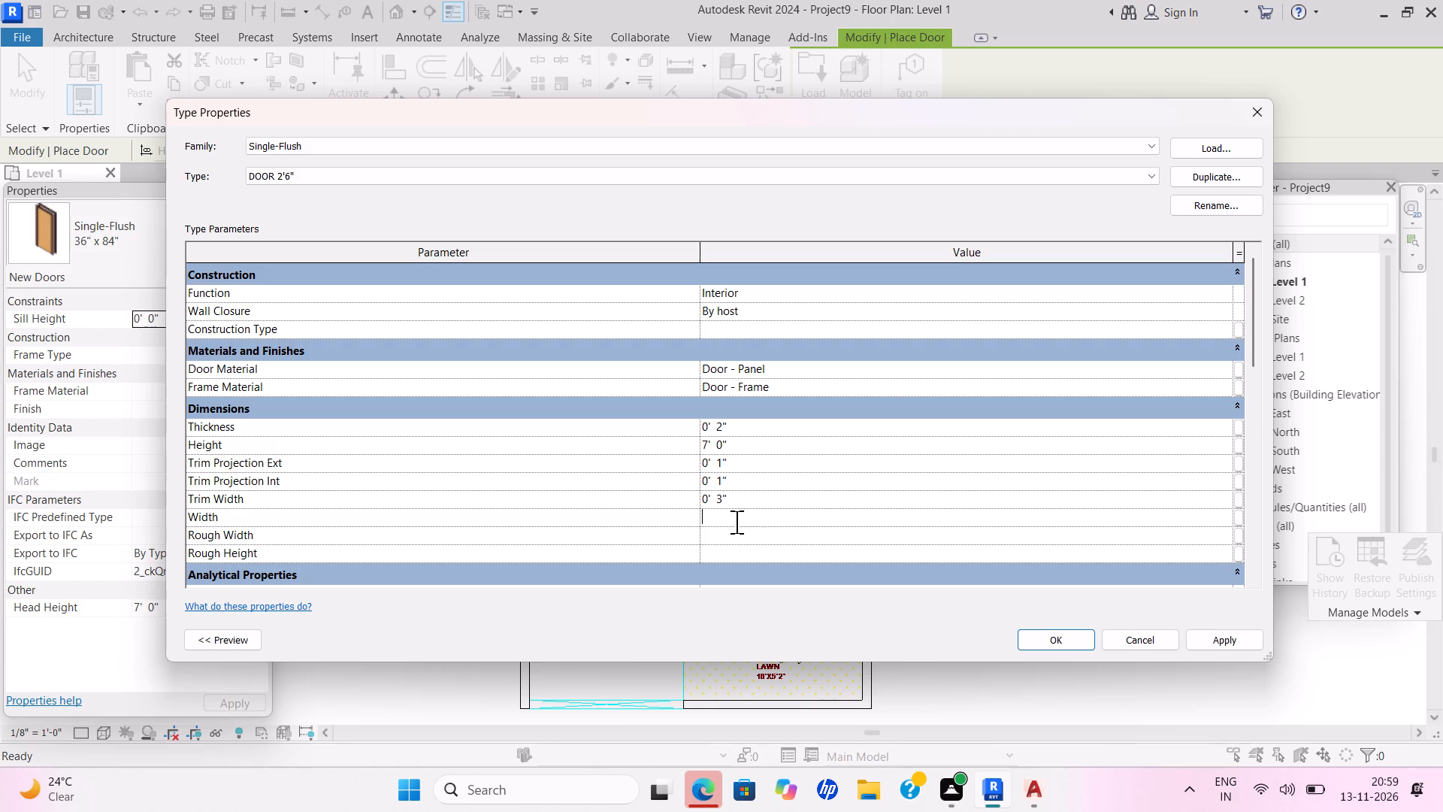
text(2'6")
key(Return)
click(1051, 637)
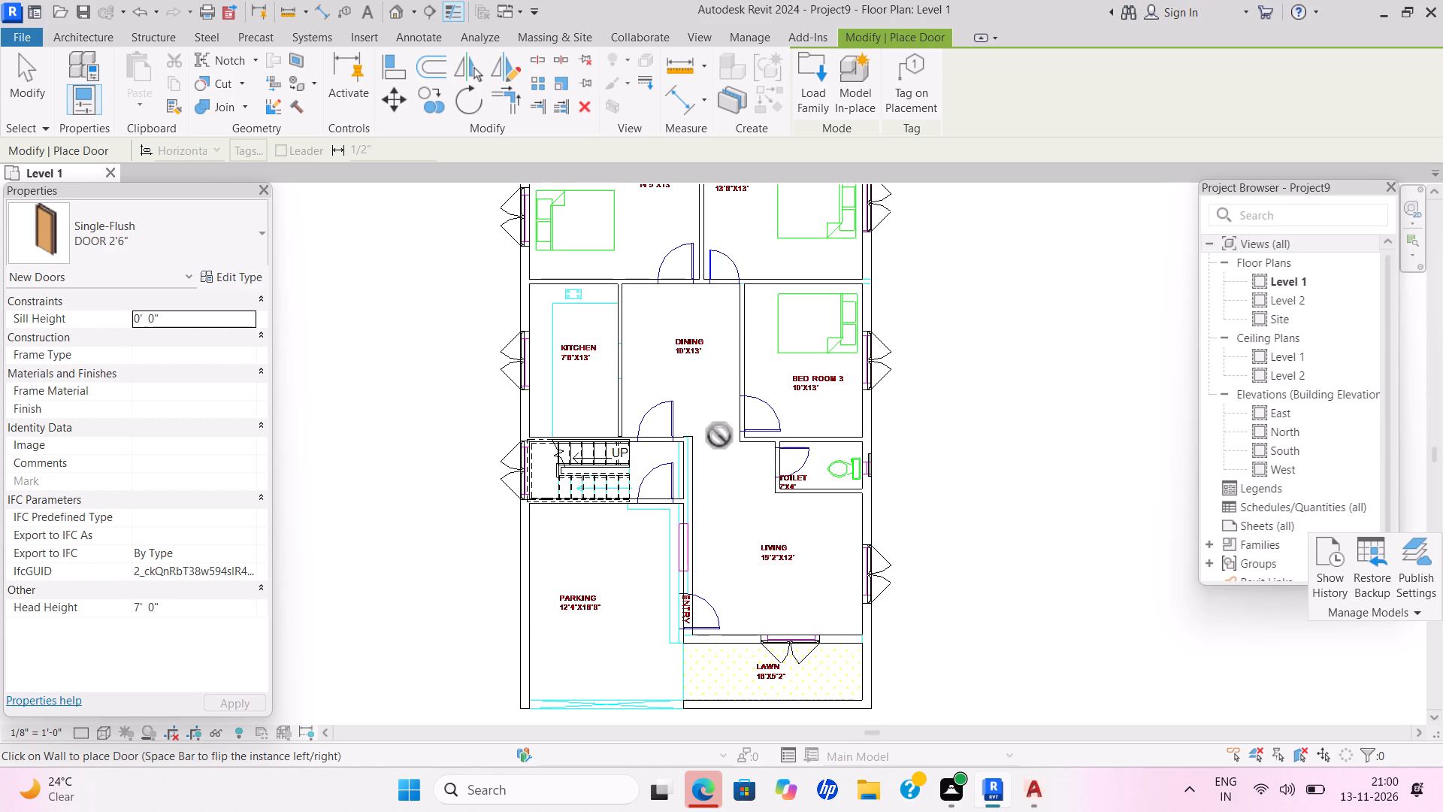
Place a flipped DOOR 2'6" in the toilet wall at the door shown on the CAD plan.
key(space)
click(785, 459)
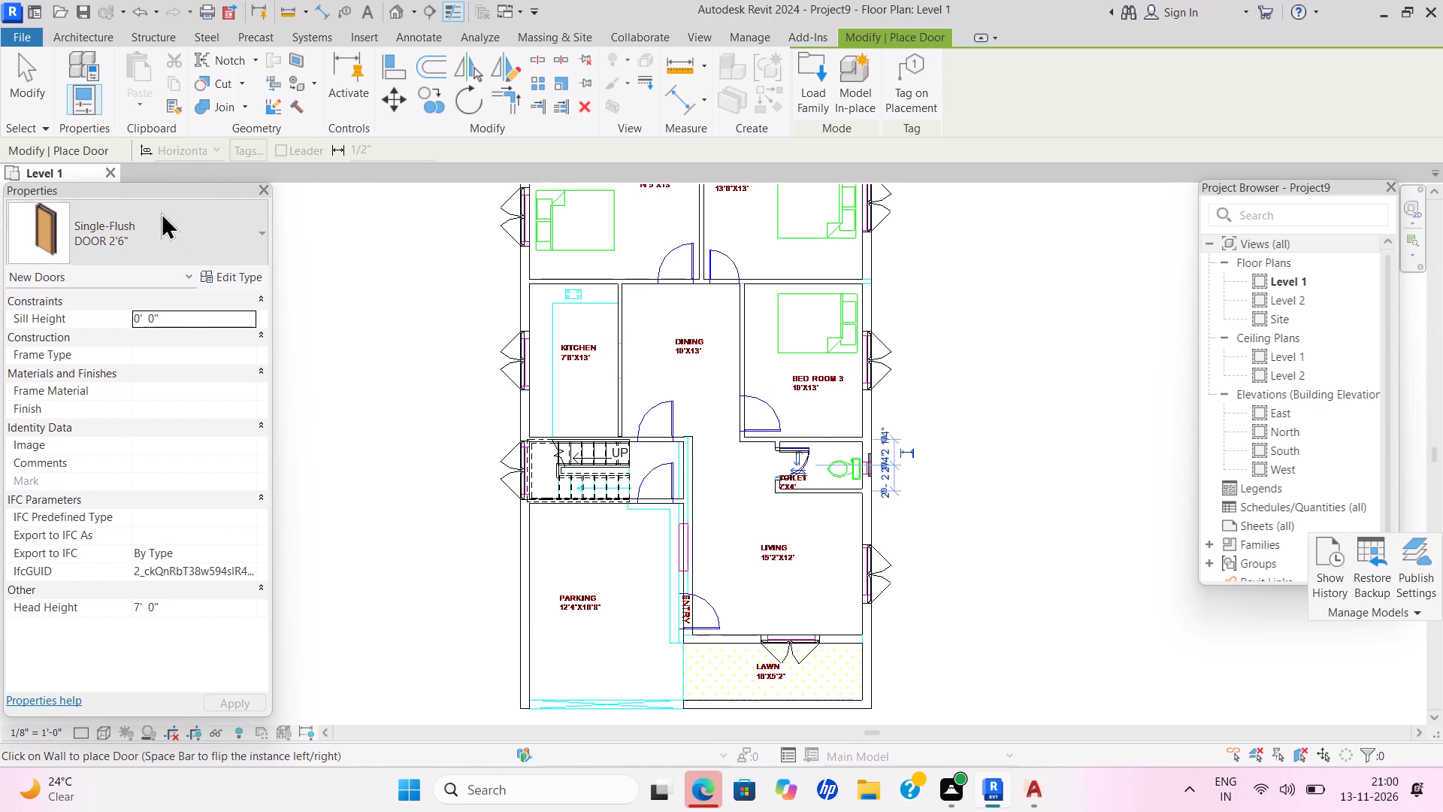
Place DOOR 3' doors at the plan's openings for Bed Room 3, Bed Room 2 and Bed Room 1, flipping their swings to match.
click(265, 234)
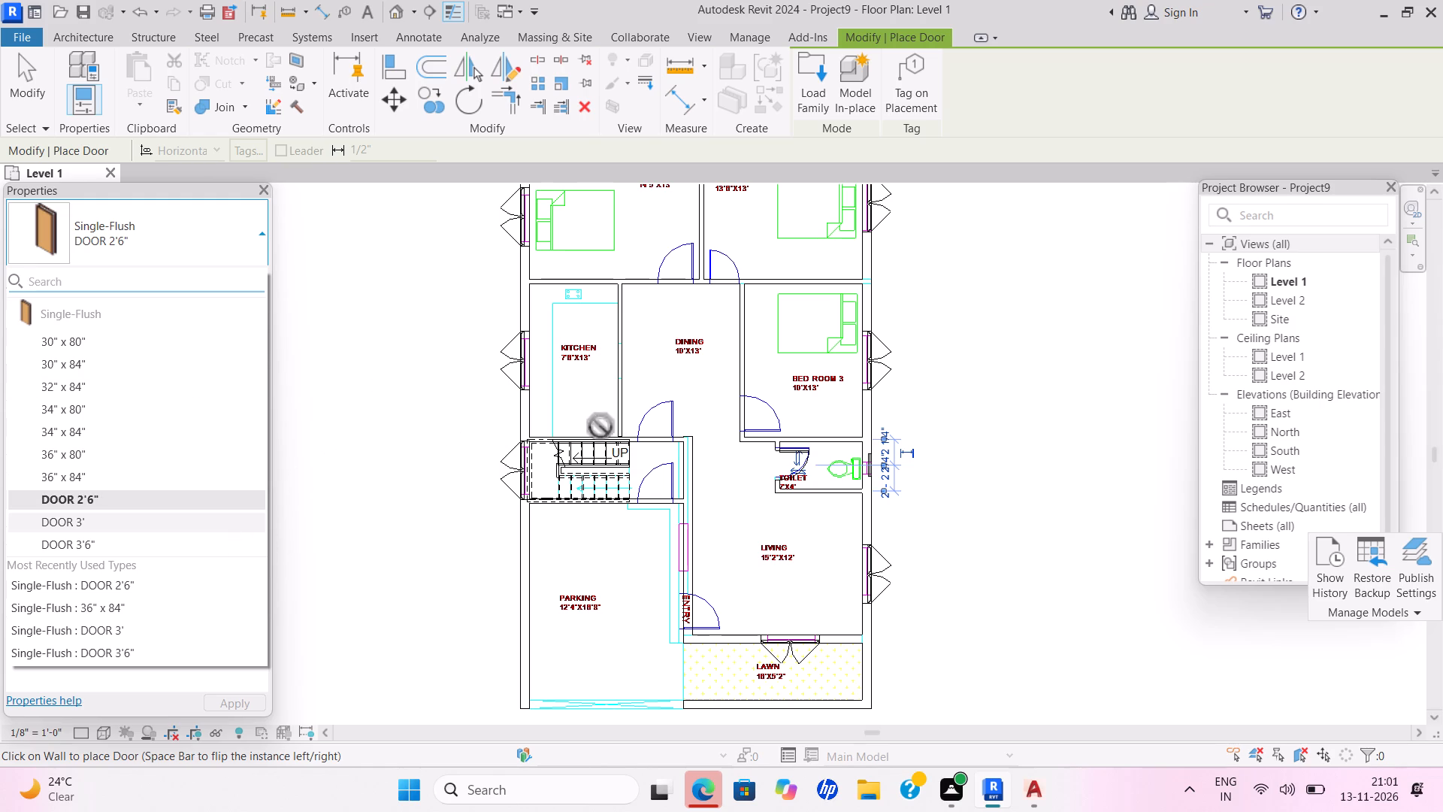
click(104, 522)
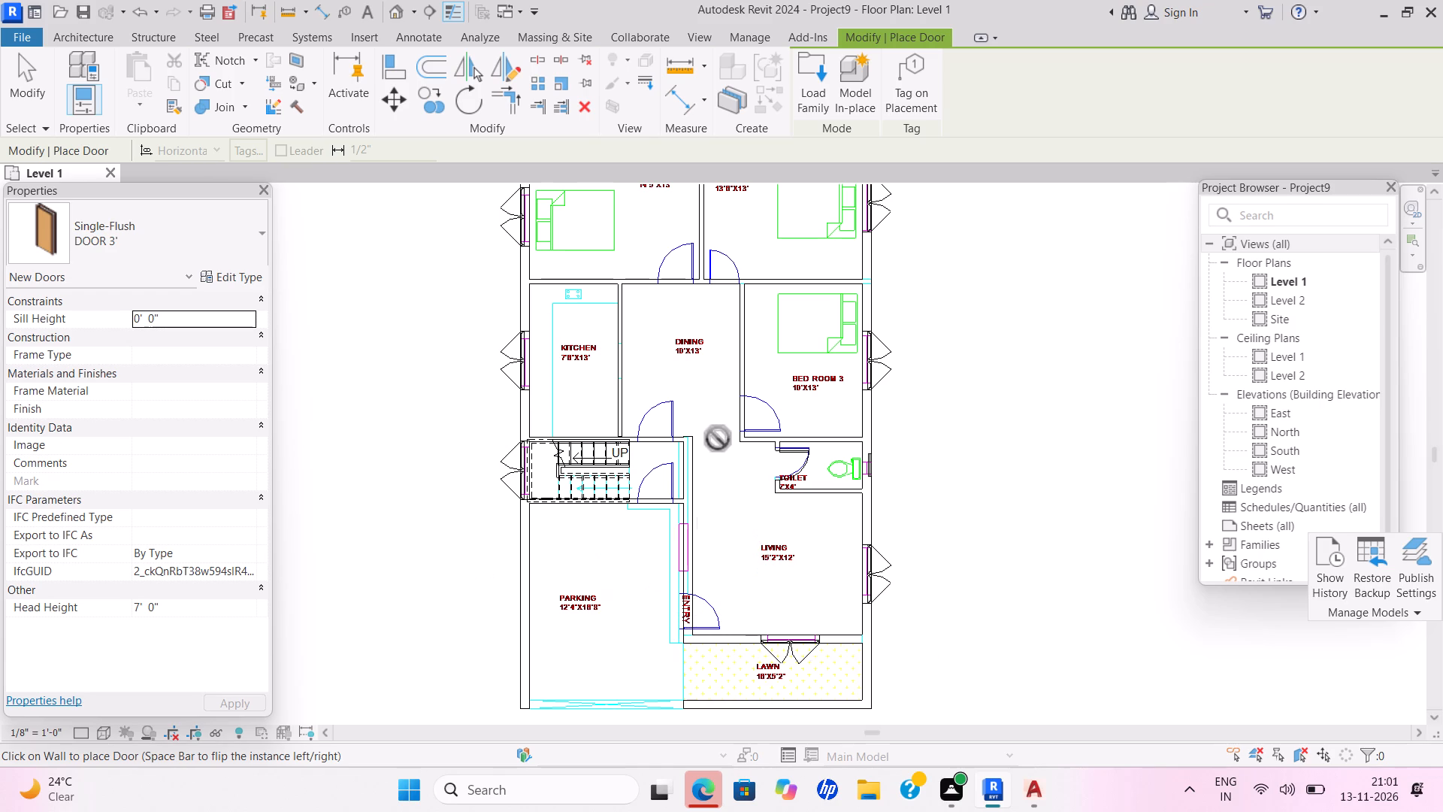
click(744, 418)
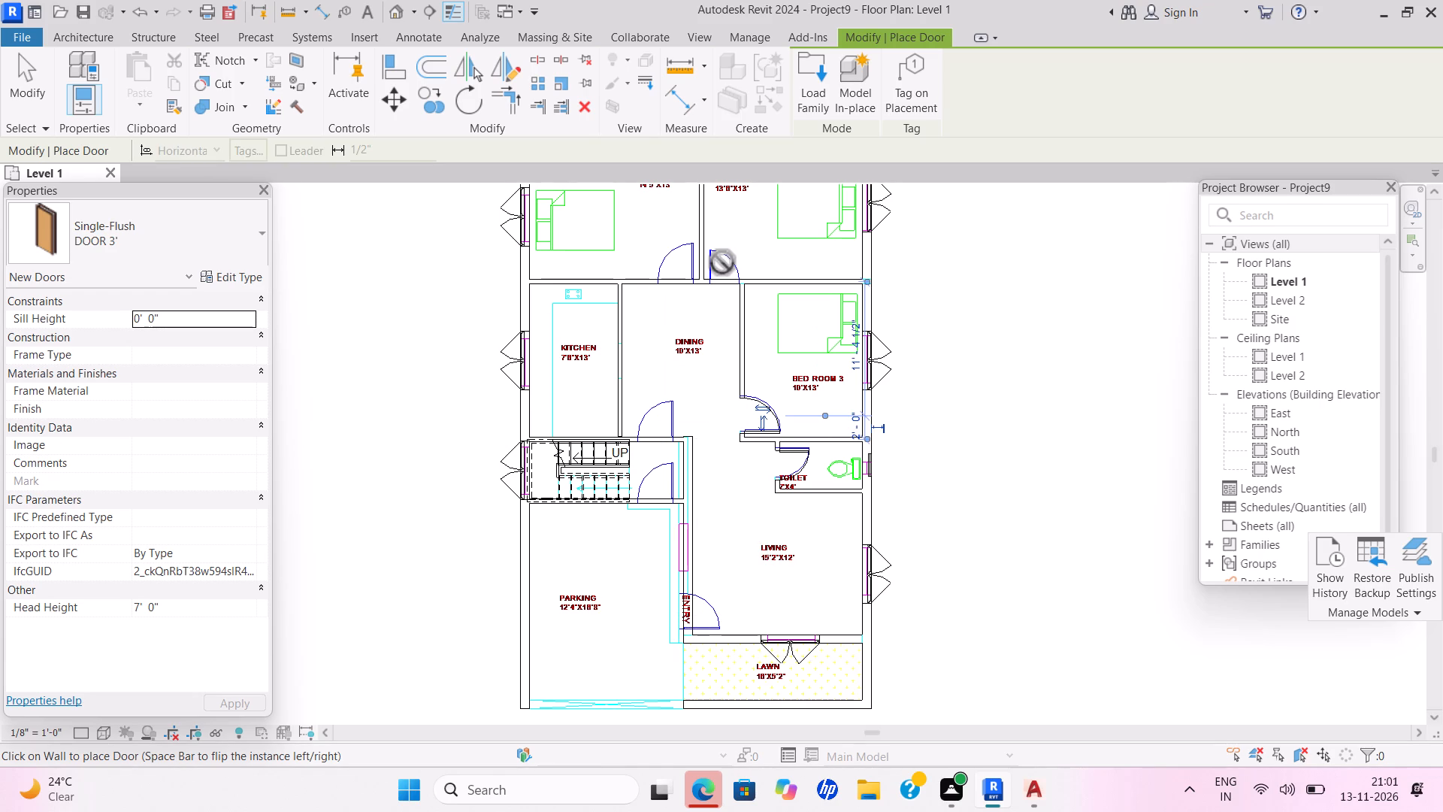
key(space)
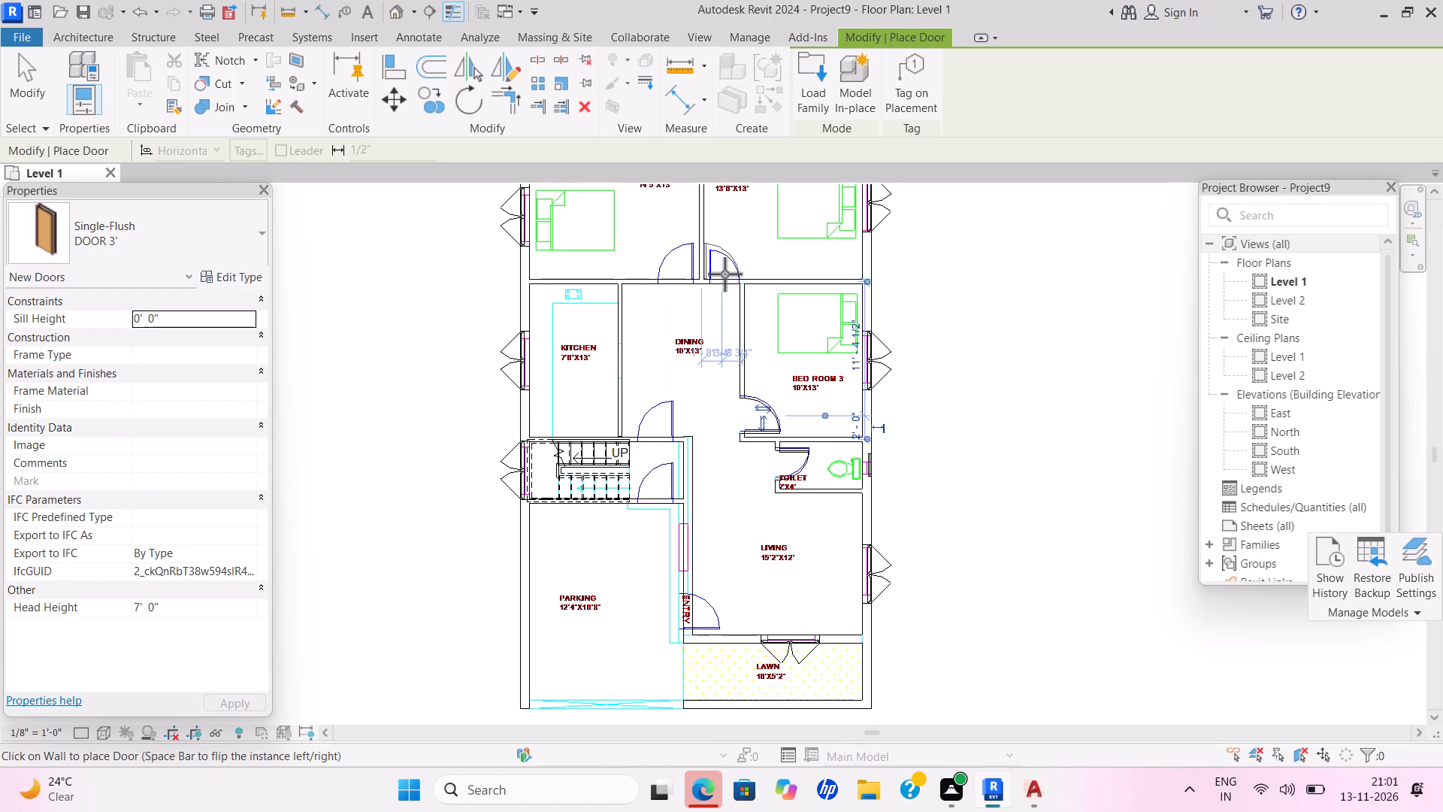
click(725, 274)
key(space)
click(677, 277)
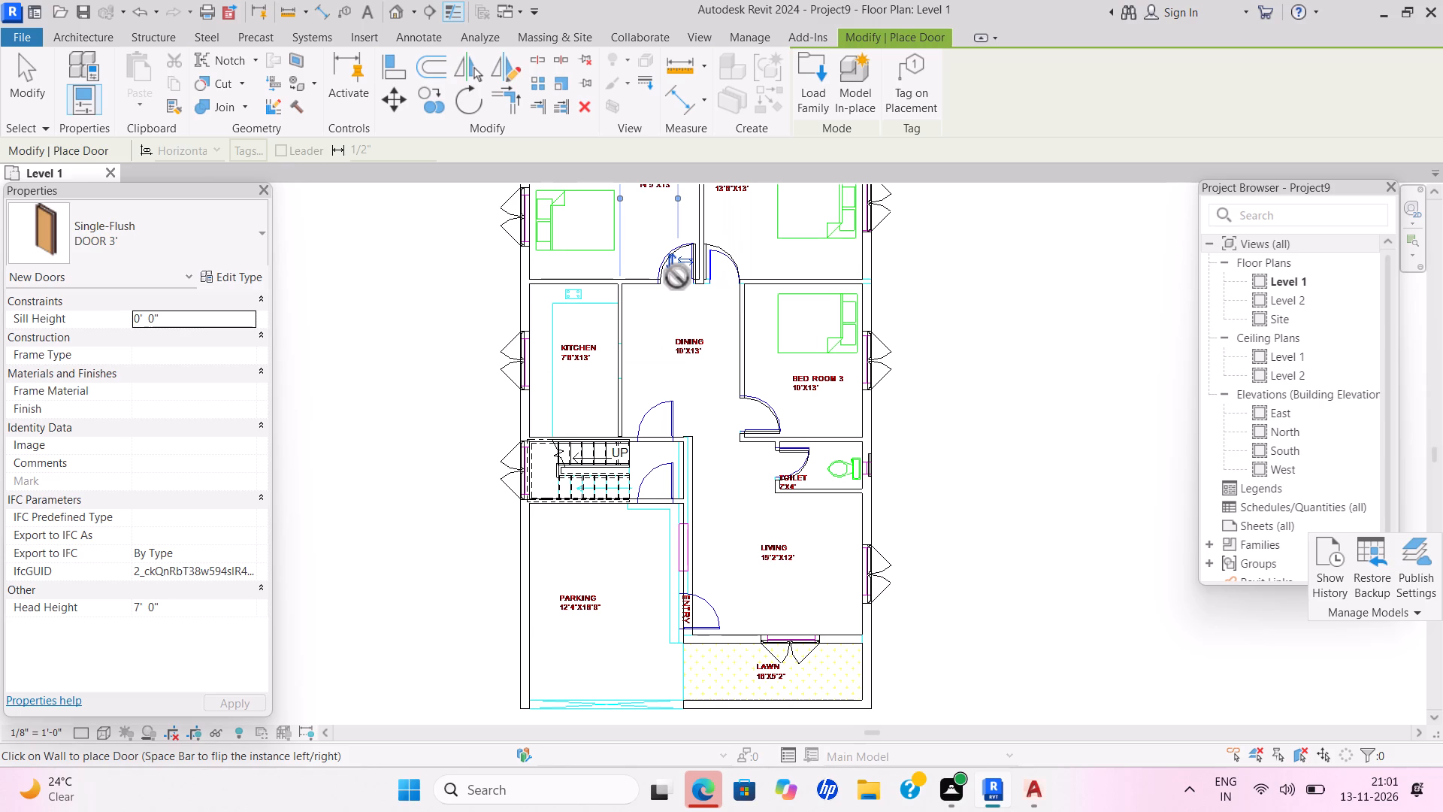
Place DOOR 3' doors on the dining and parking sides of the stair lobby and at the living room entry, and end door placement.
click(654, 436)
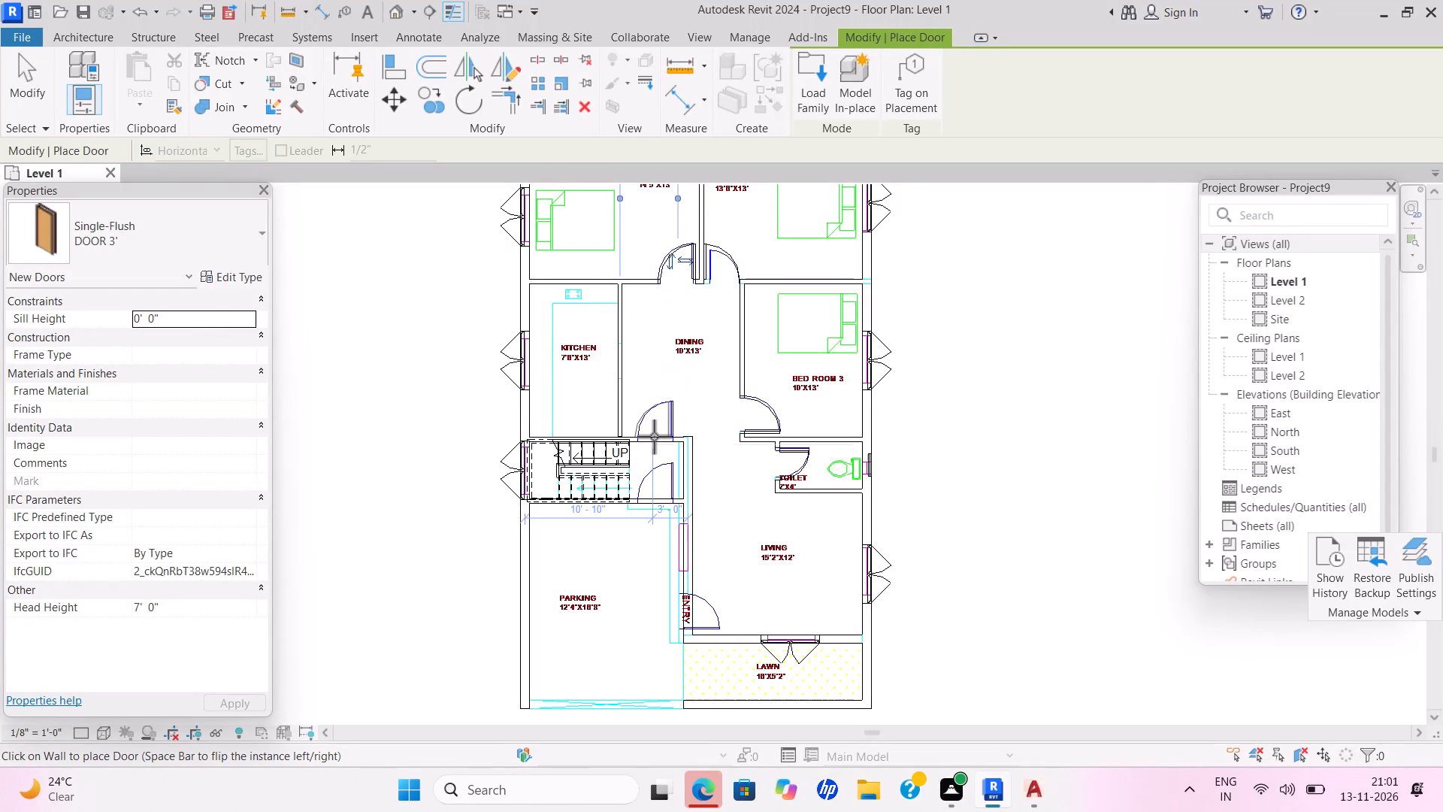
click(659, 494)
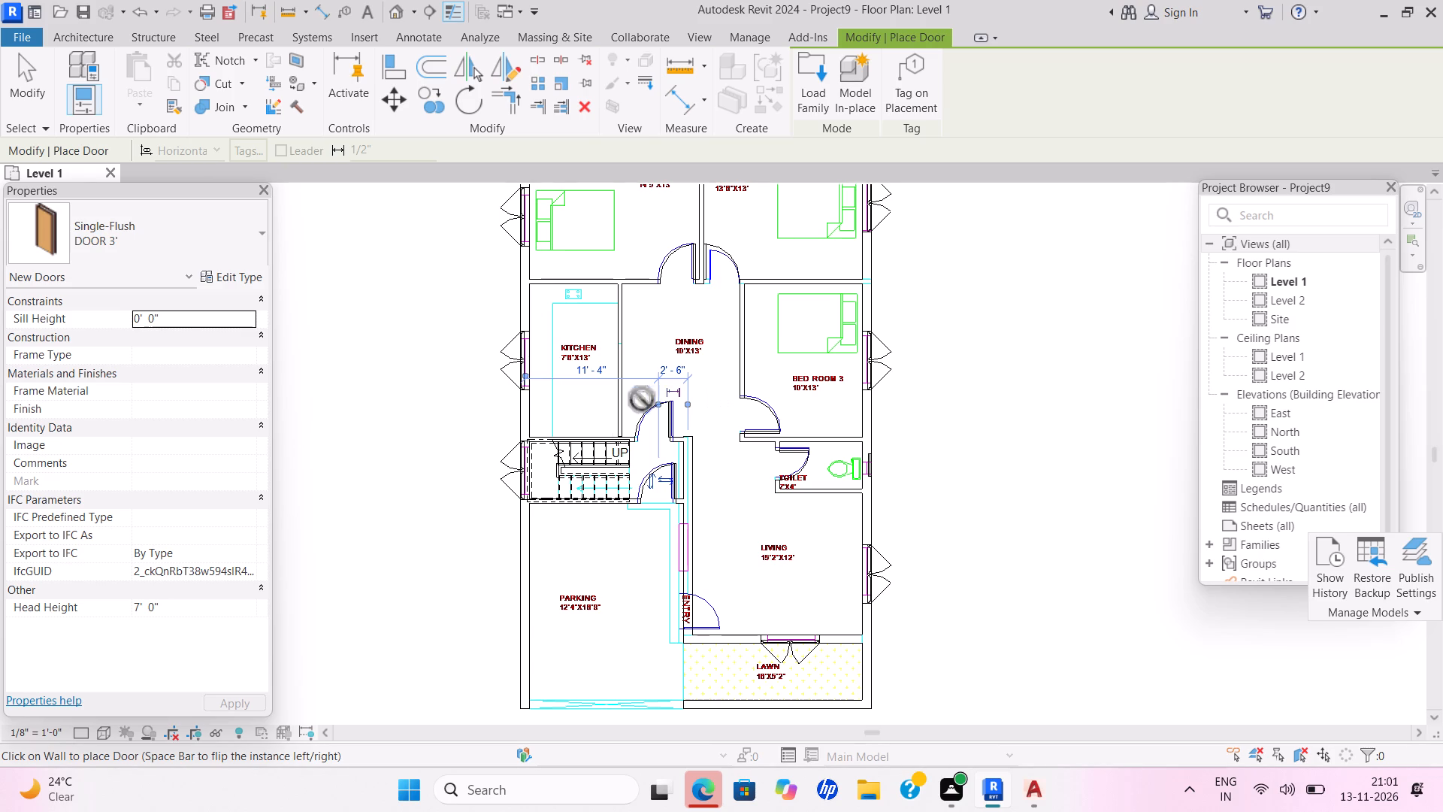
click(697, 615)
key(Escape)
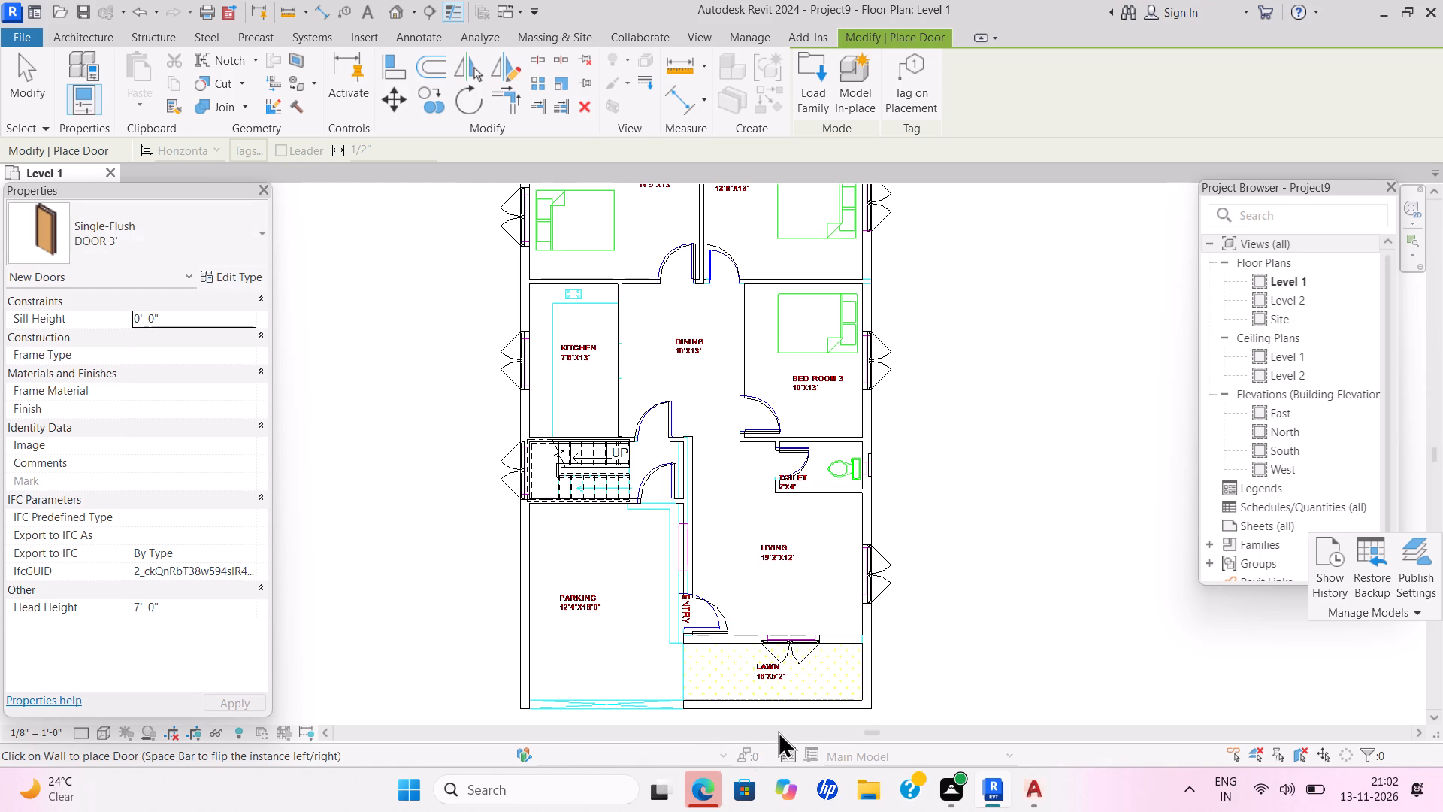
middle_drag(783, 398, 758, 476)
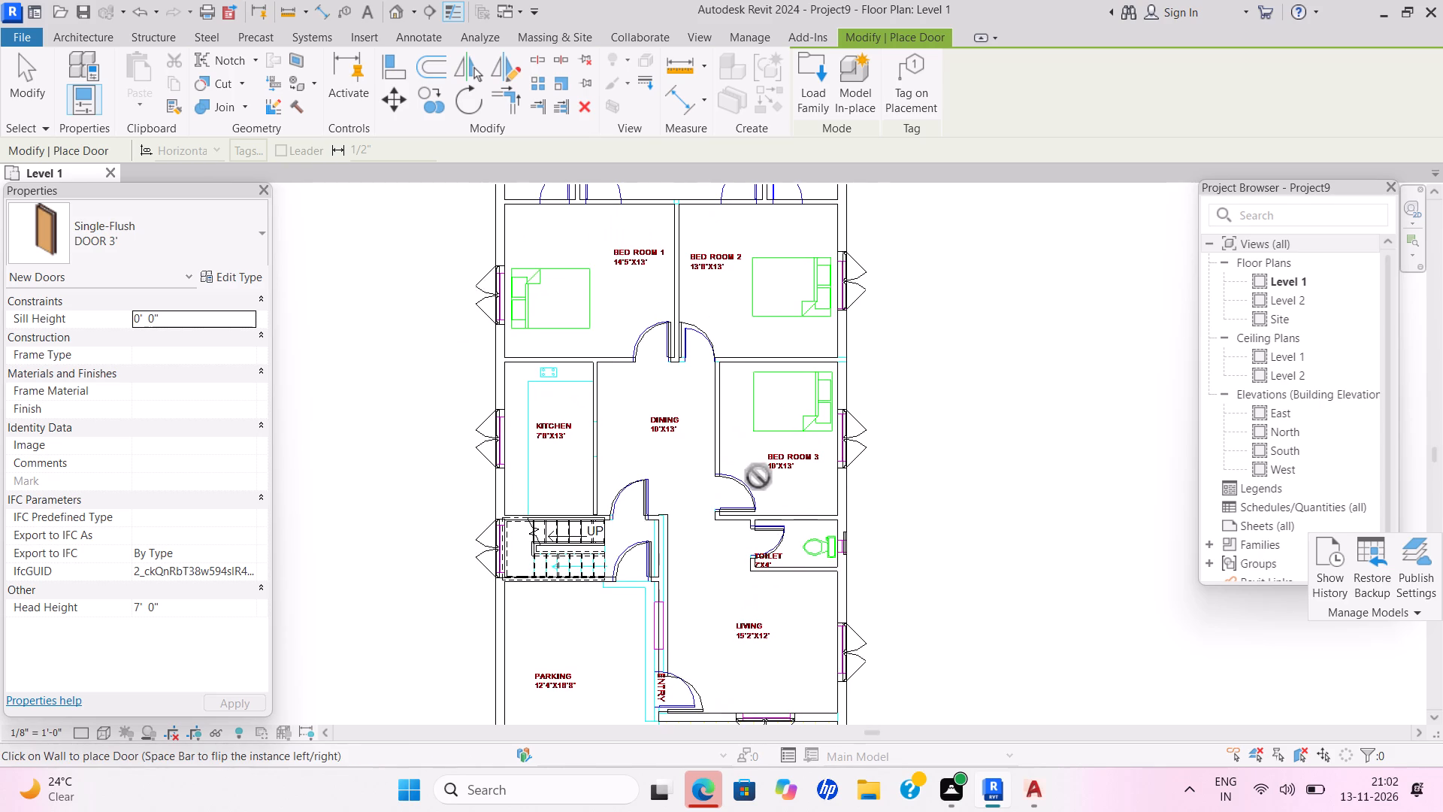
key(Escape)
key(Escape)
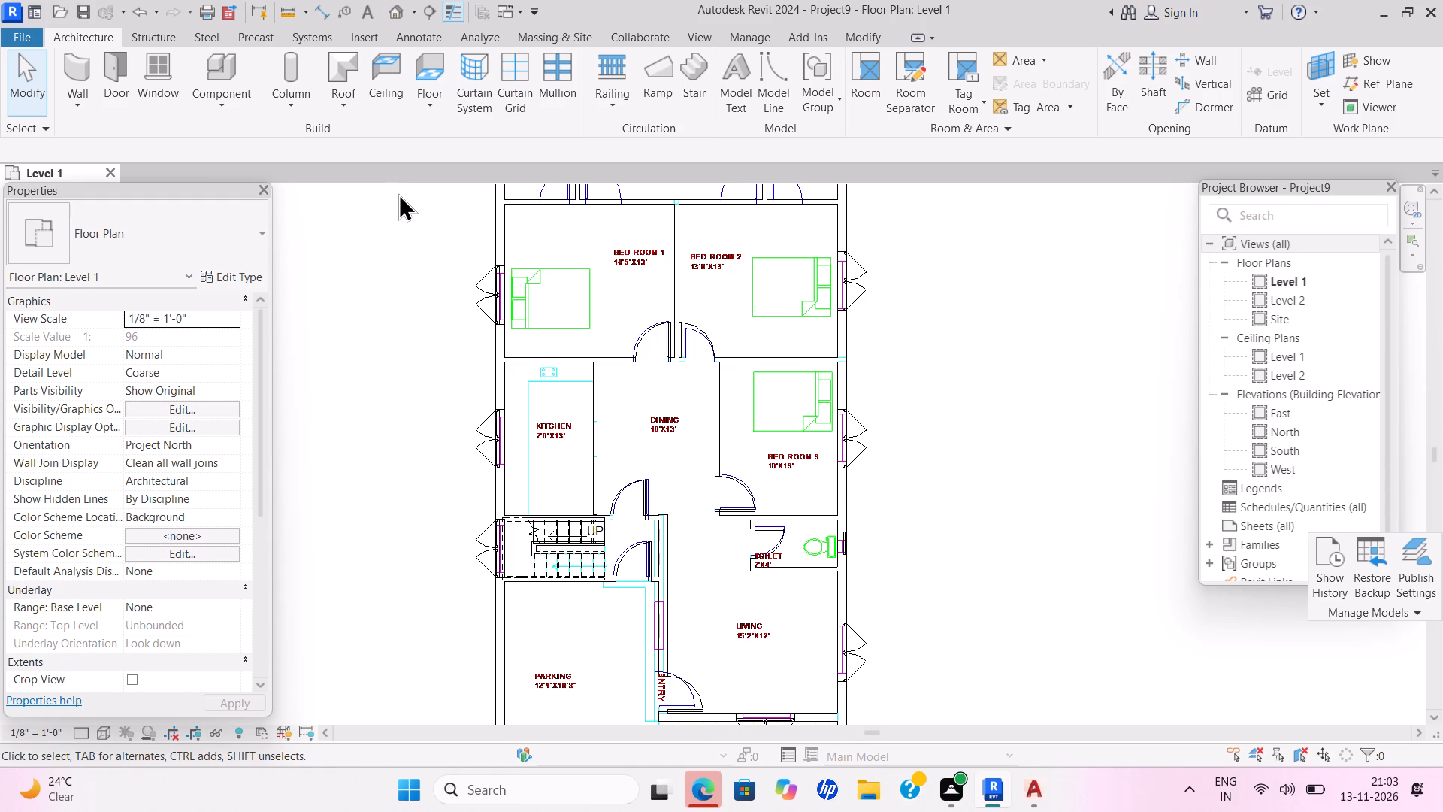
Start placing a component and load the Bed_17739 family from the beds folder inside 6ESwertyuio in Documents.
click(210, 105)
click(228, 133)
double_click(818, 90)
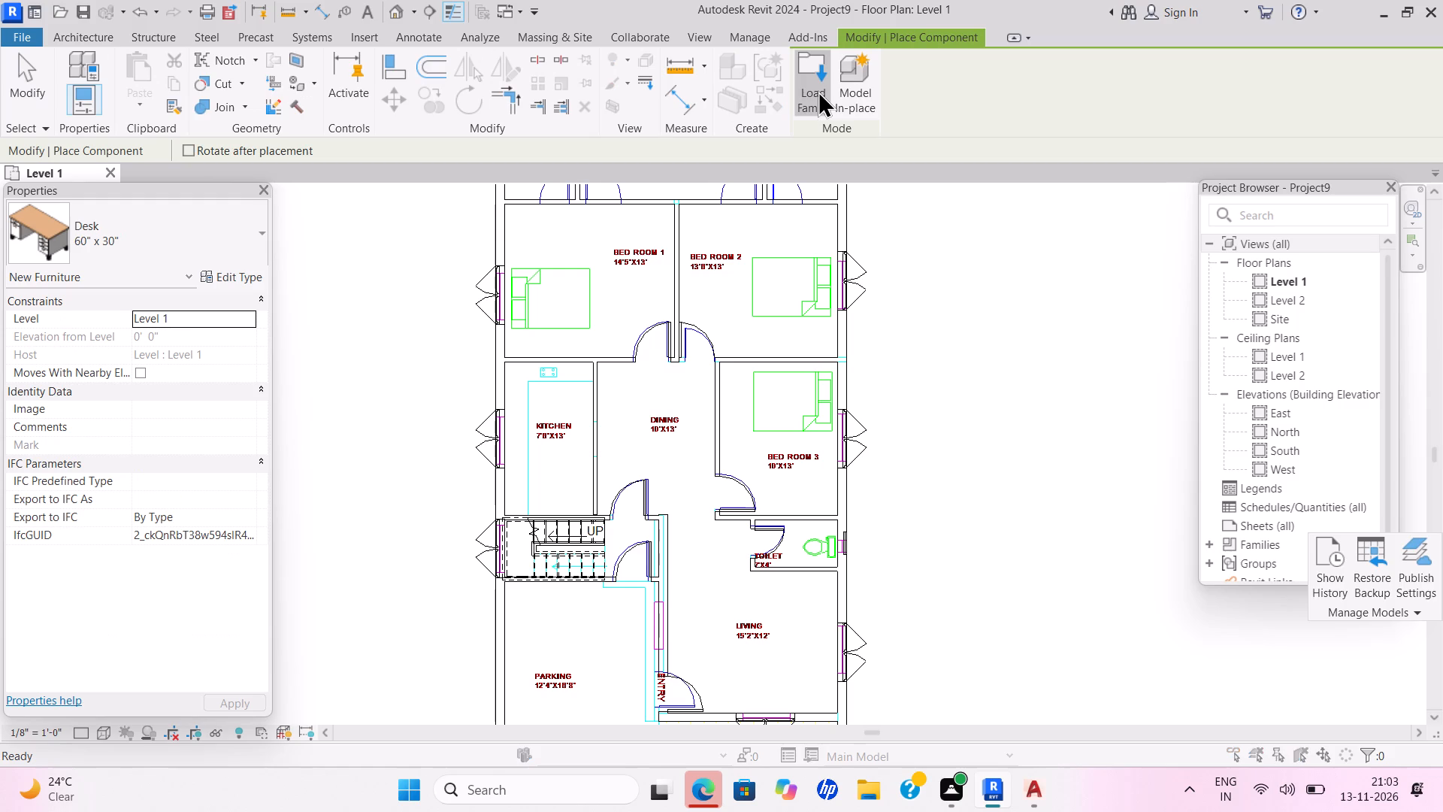
double_click(434, 307)
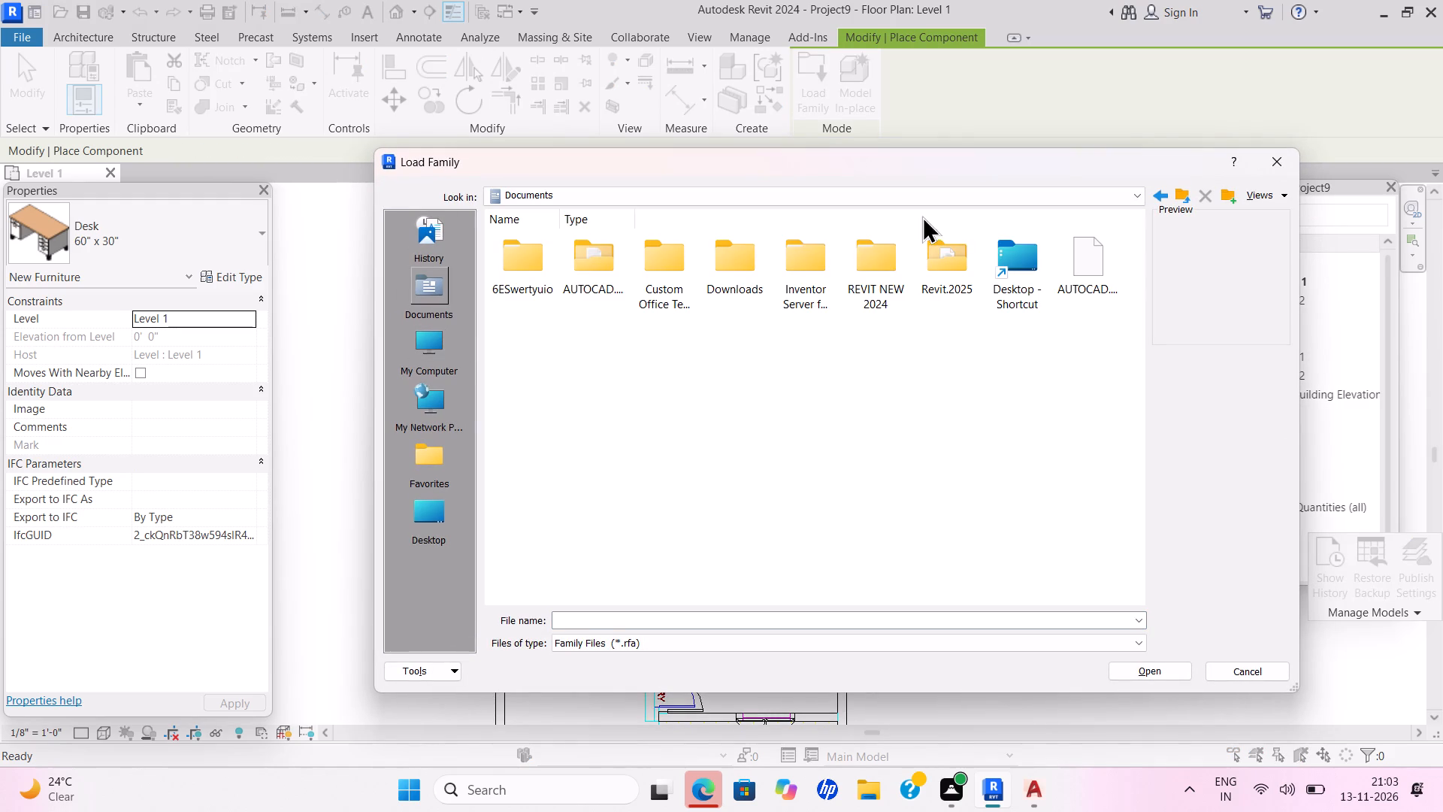
double_click(500, 285)
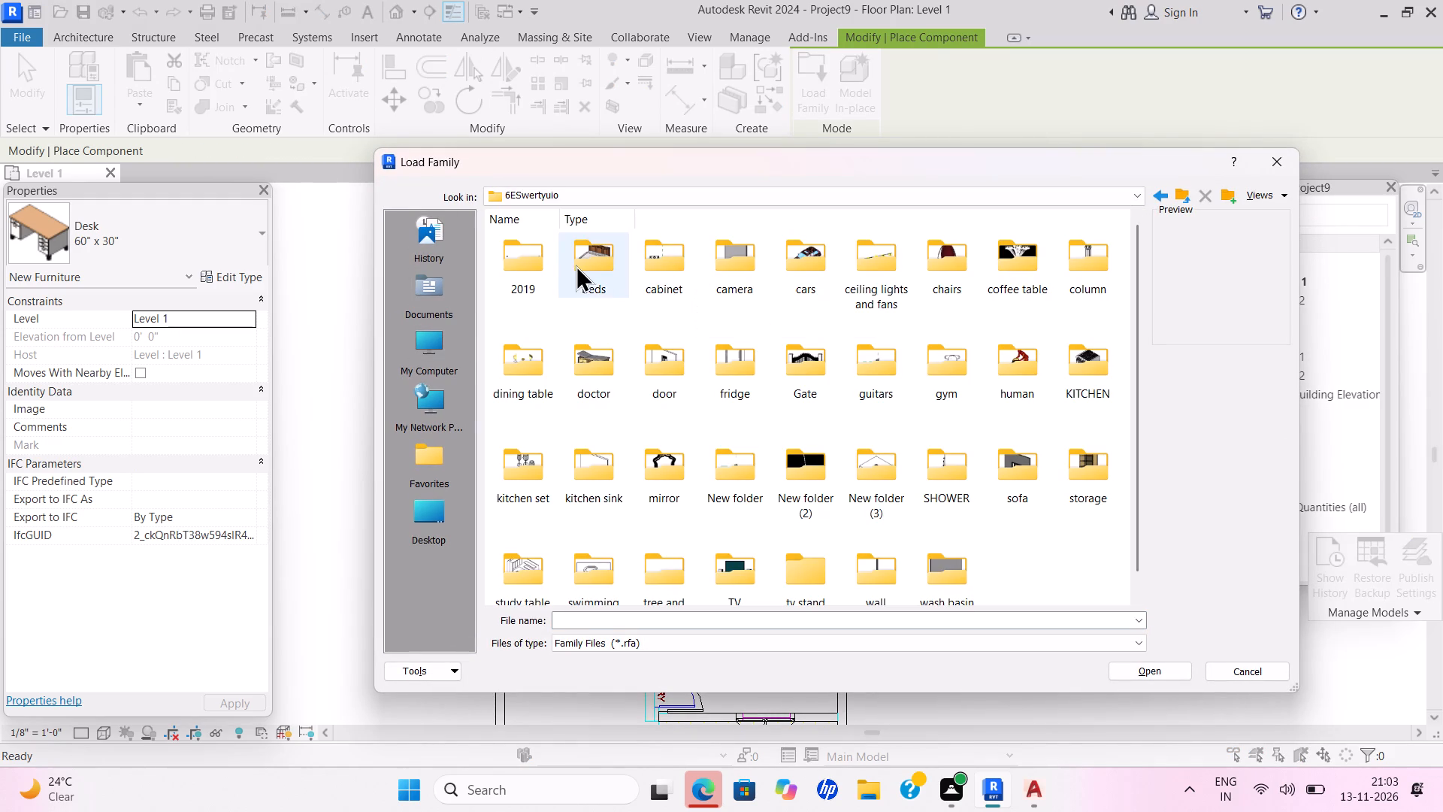
double_click(577, 265)
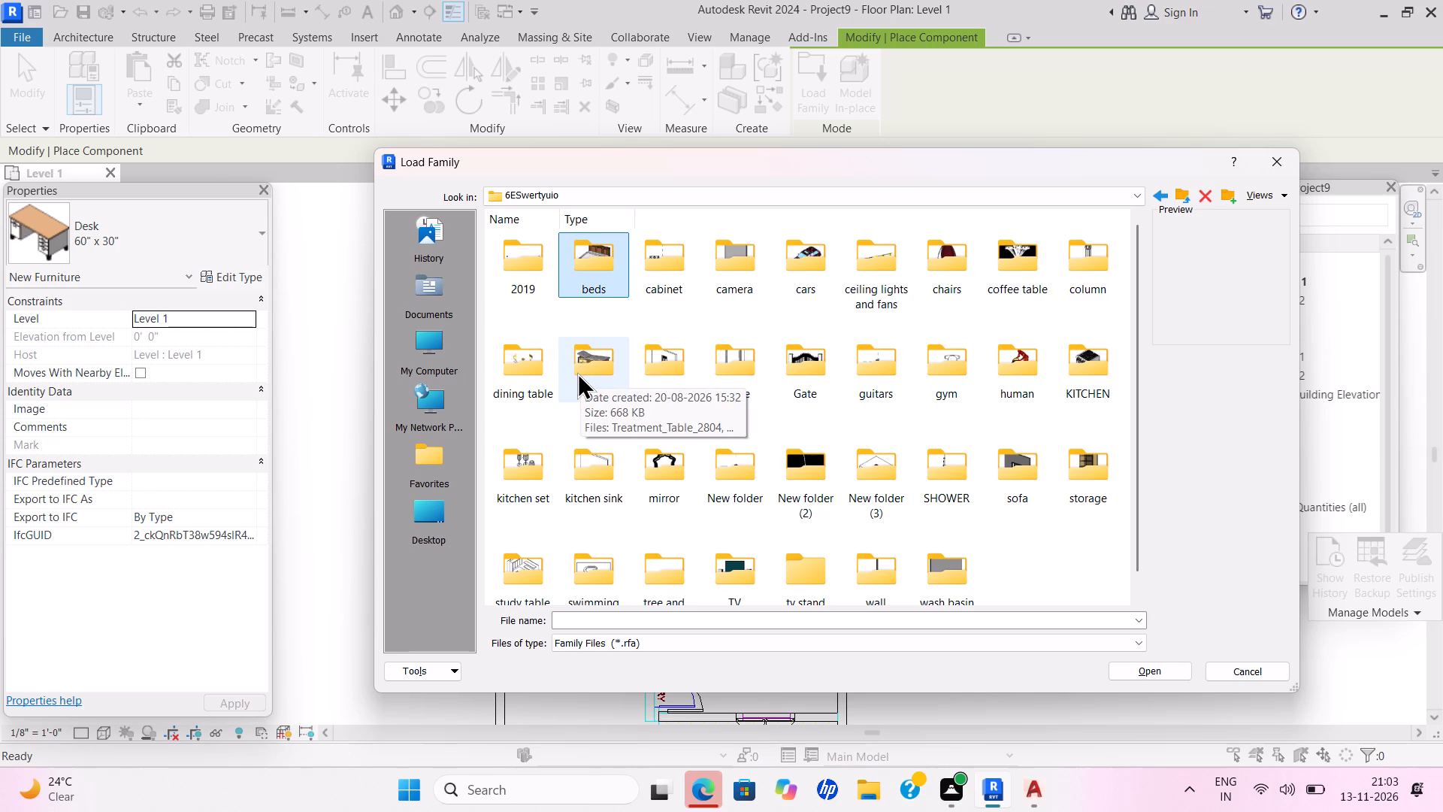
double_click(582, 283)
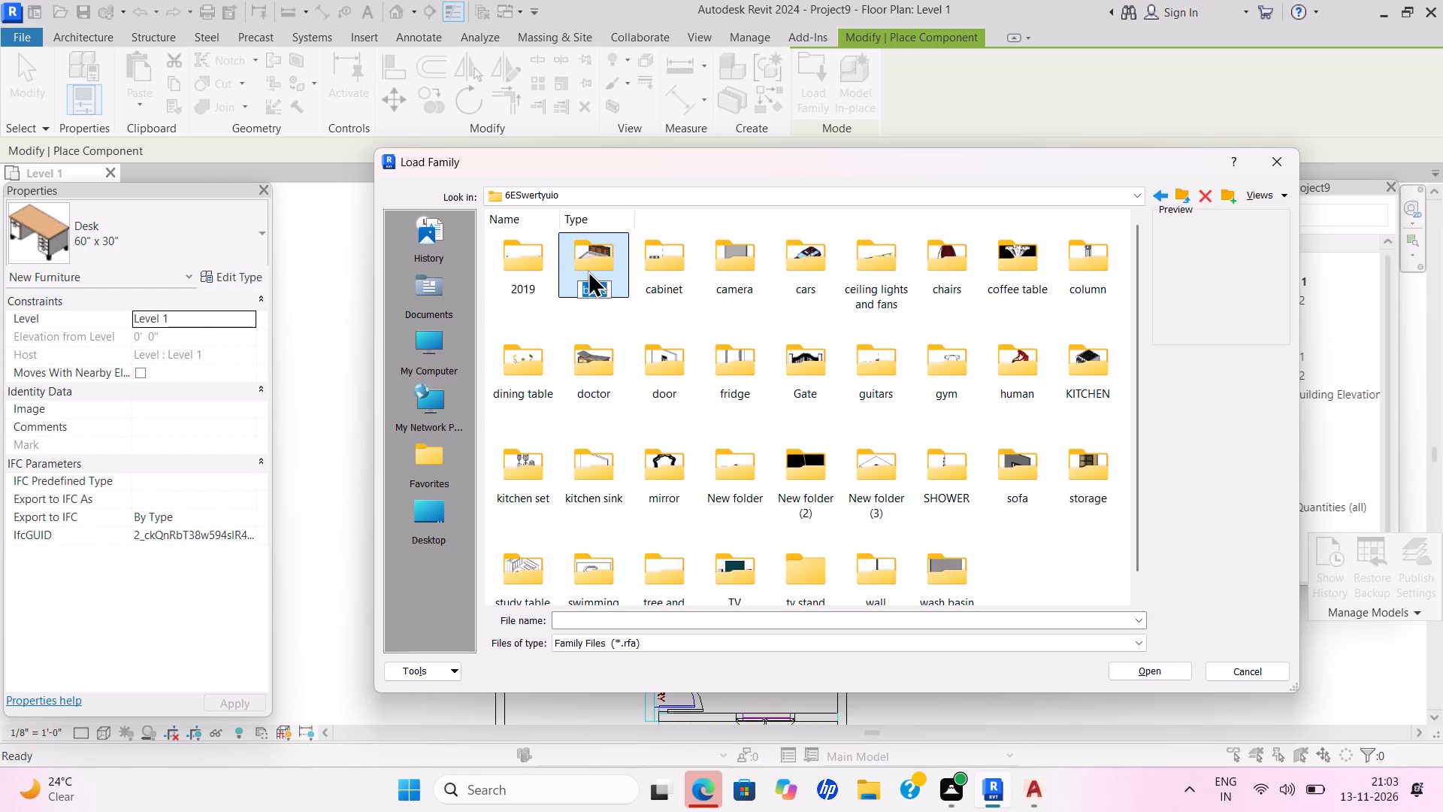
double_click(588, 270)
double_click(591, 269)
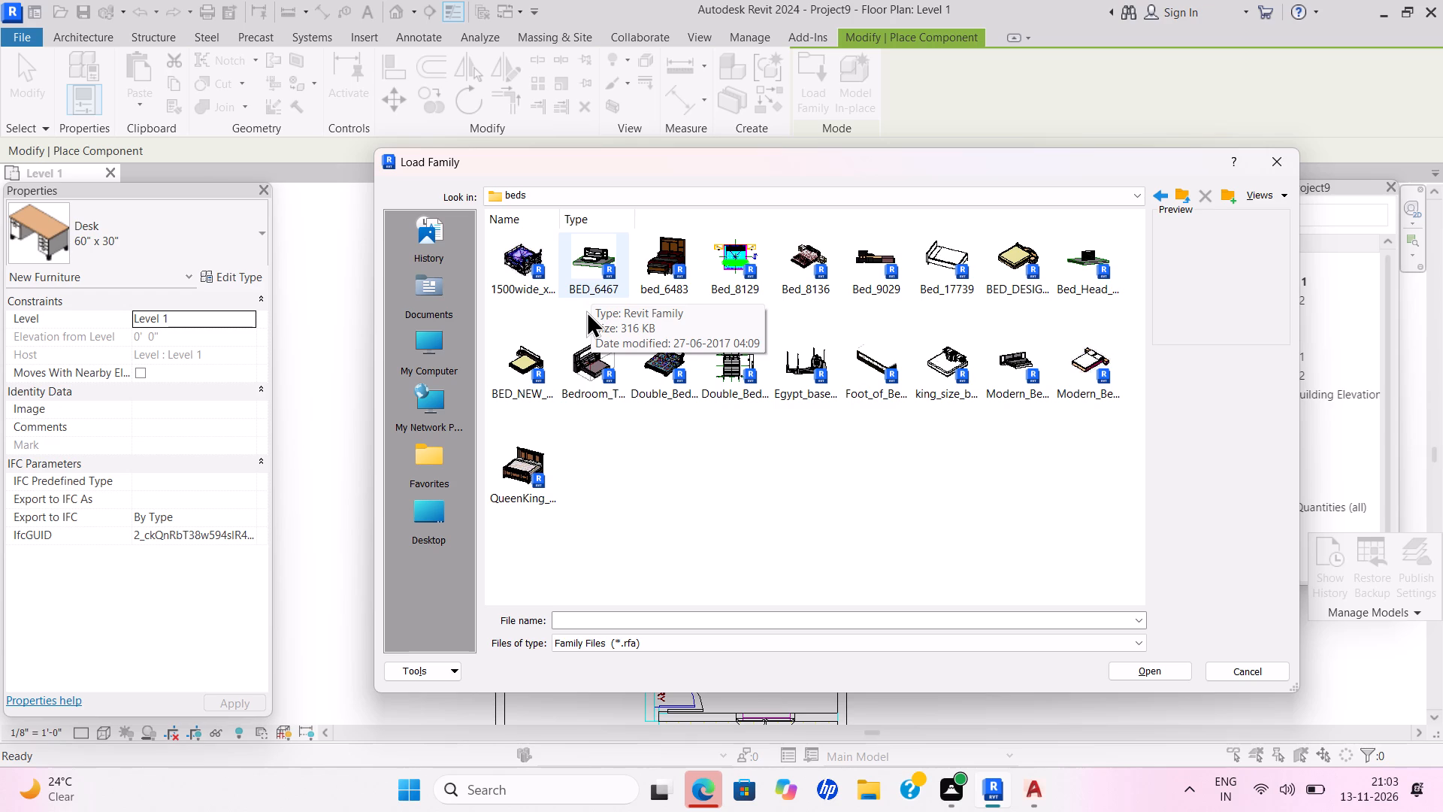
double_click(941, 285)
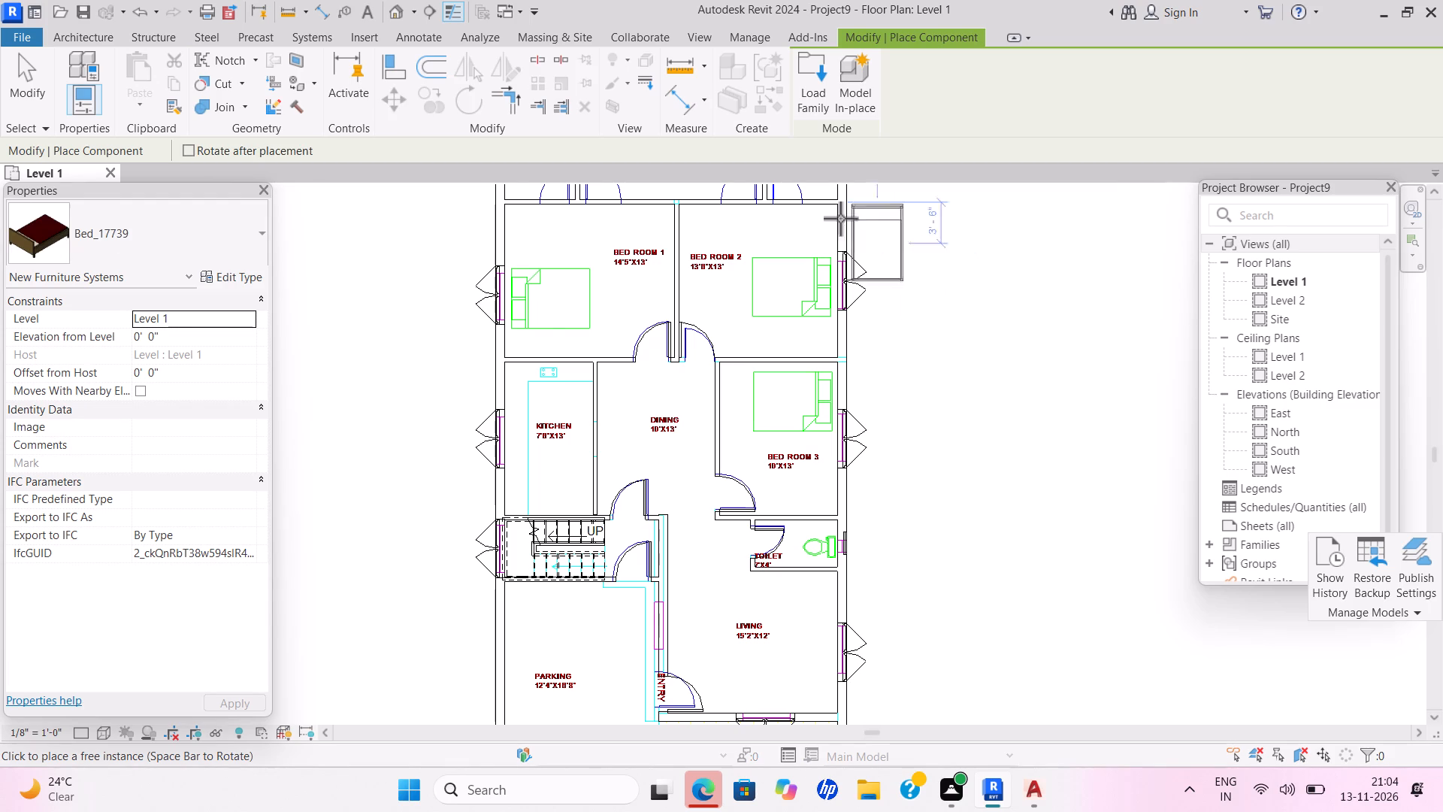
Place a rotated Bed_17739 over the plan's bed in Bed Room 1, centred about 4'-0" from the outer window wall.
key(space)
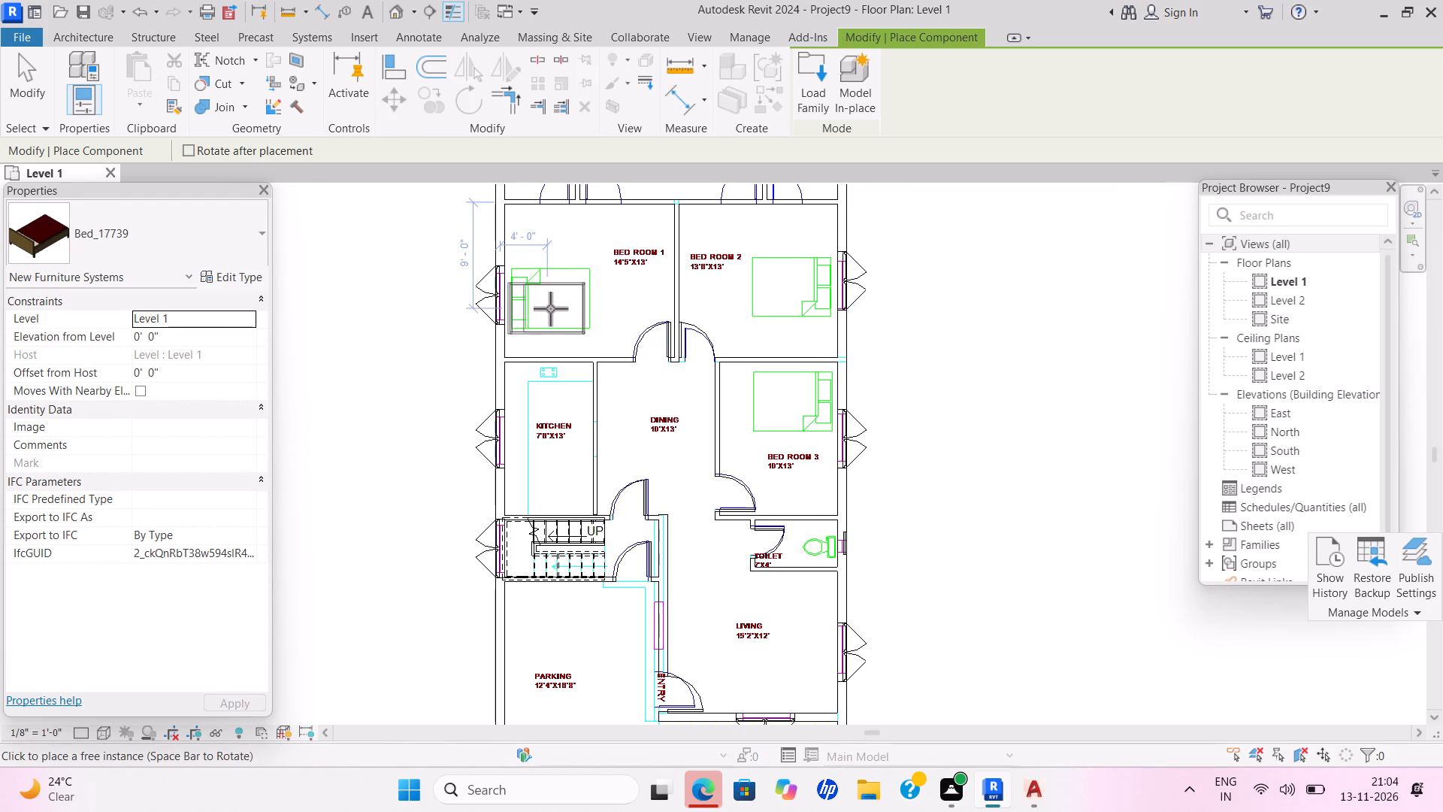
click(550, 304)
Place rotated Bed_17739 beds over the plan's beds in Bed Room 2 and Bed Room 3, and end the placement.
key(space)
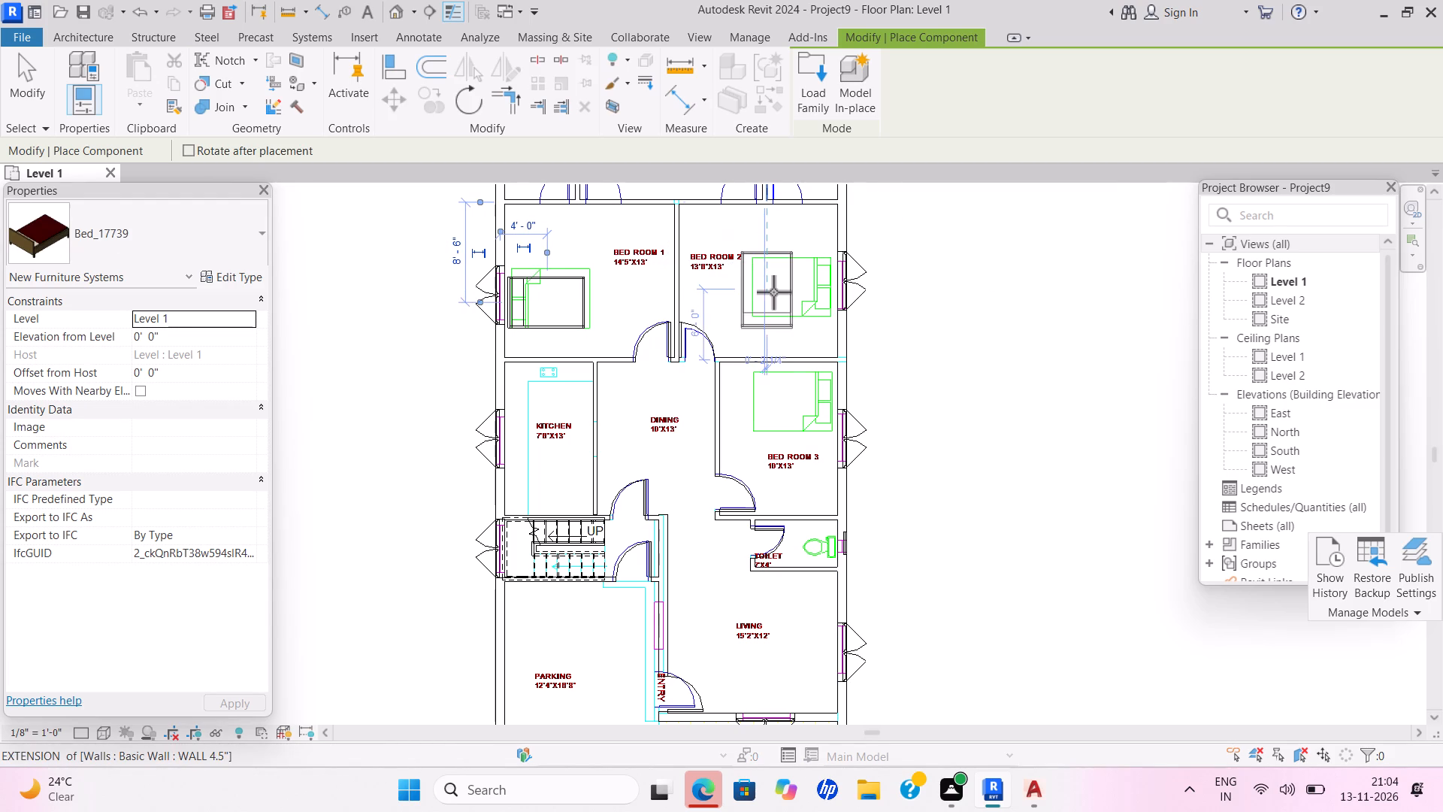
key(space)
click(787, 292)
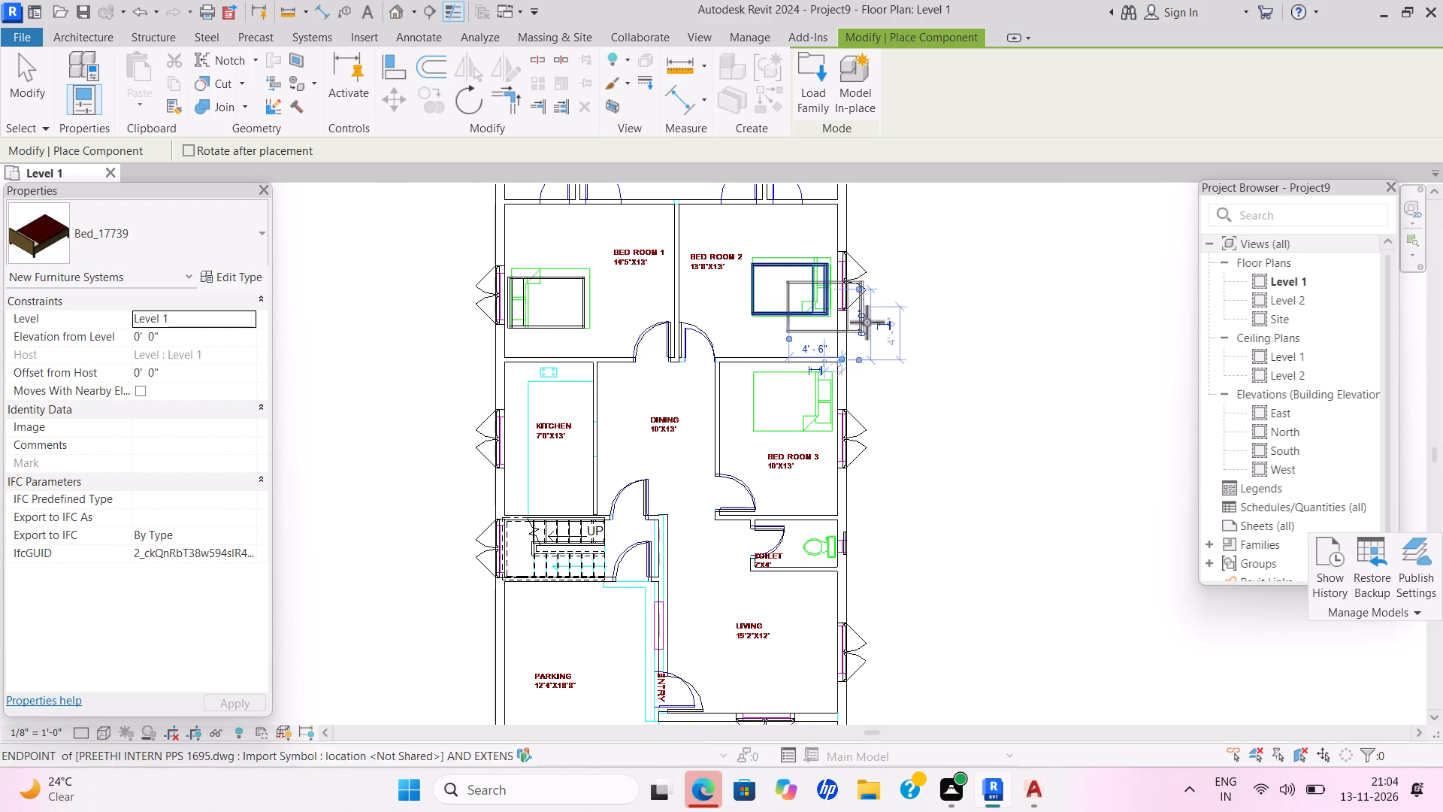
click(788, 400)
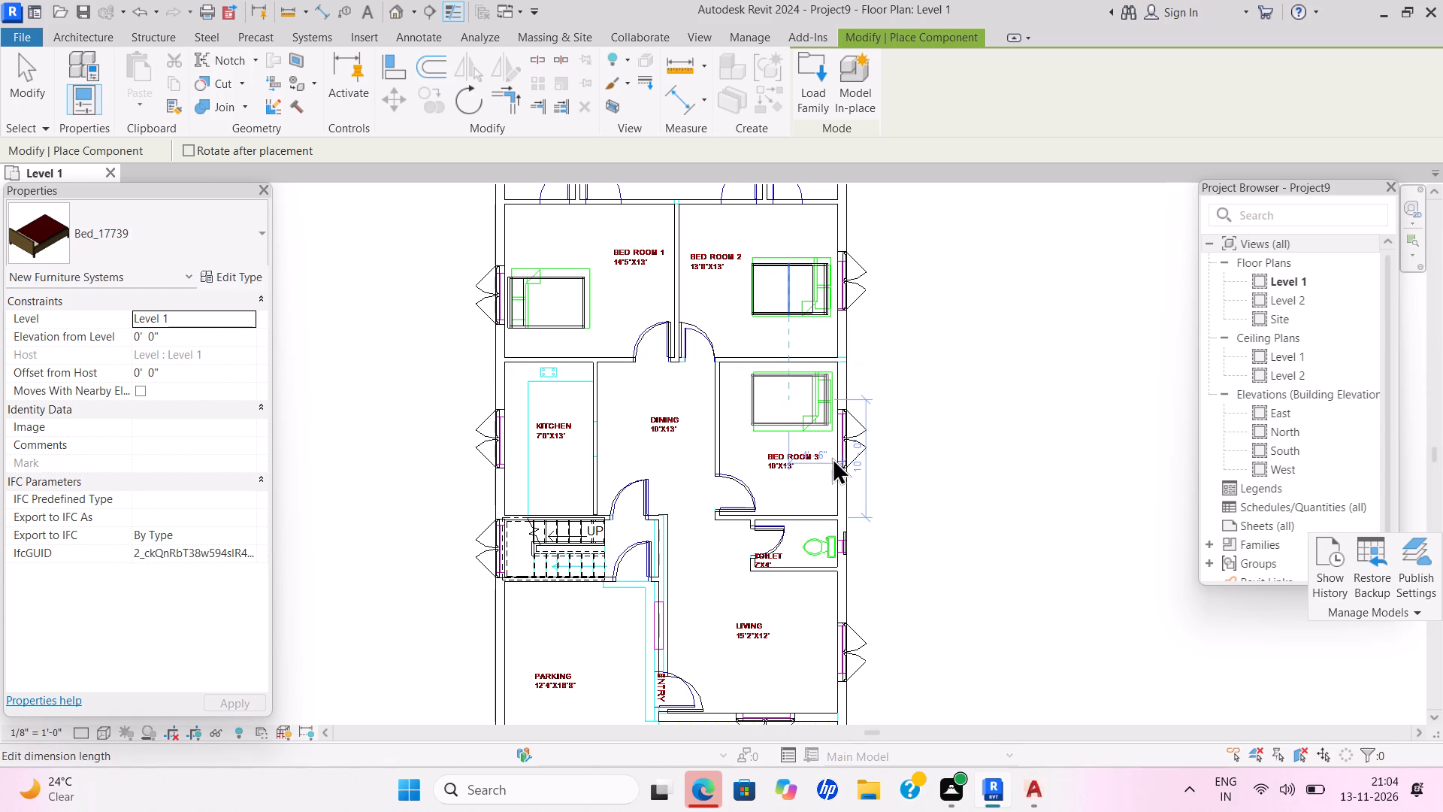
key(Escape)
key(Escape)
key(Escape)
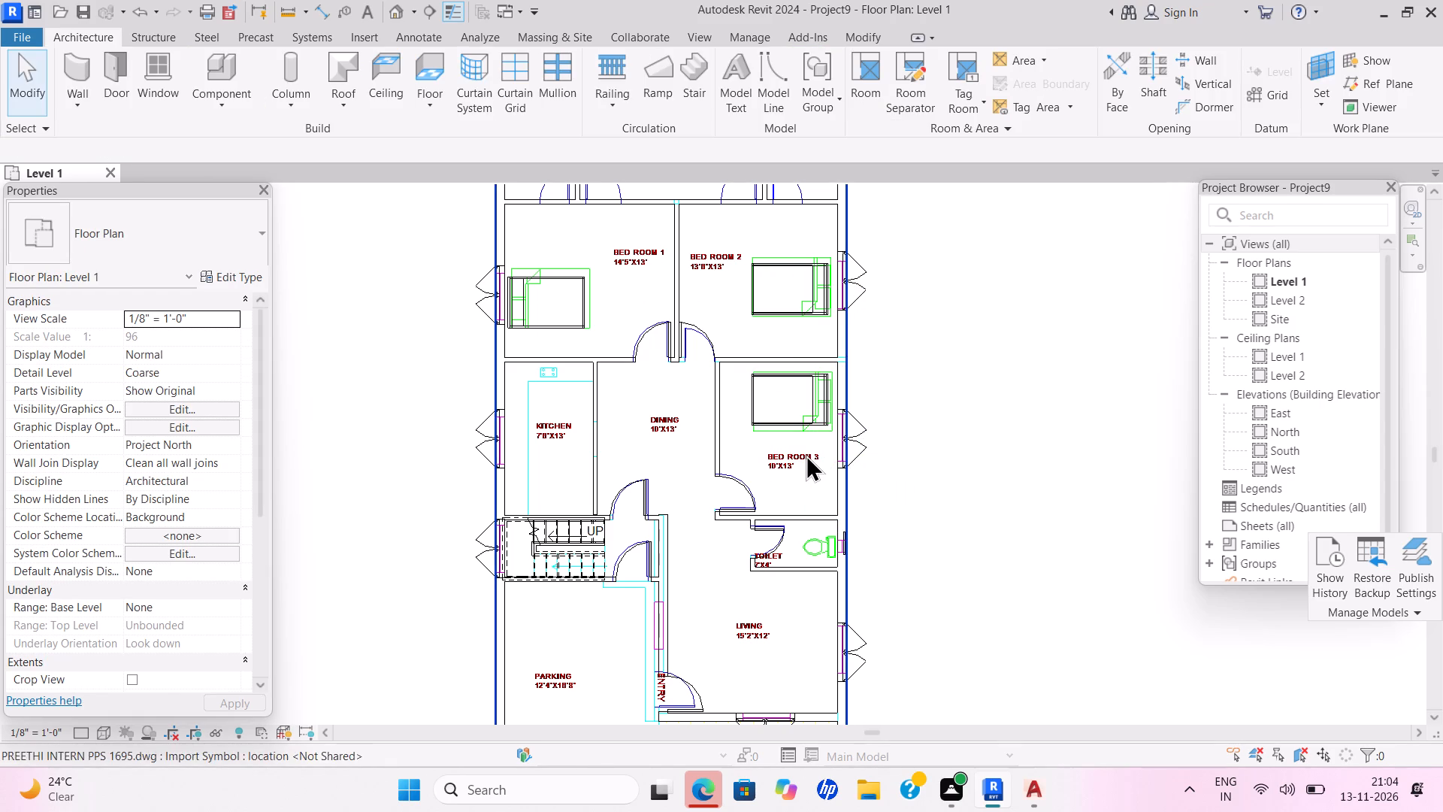
key(Escape)
key(Escape)
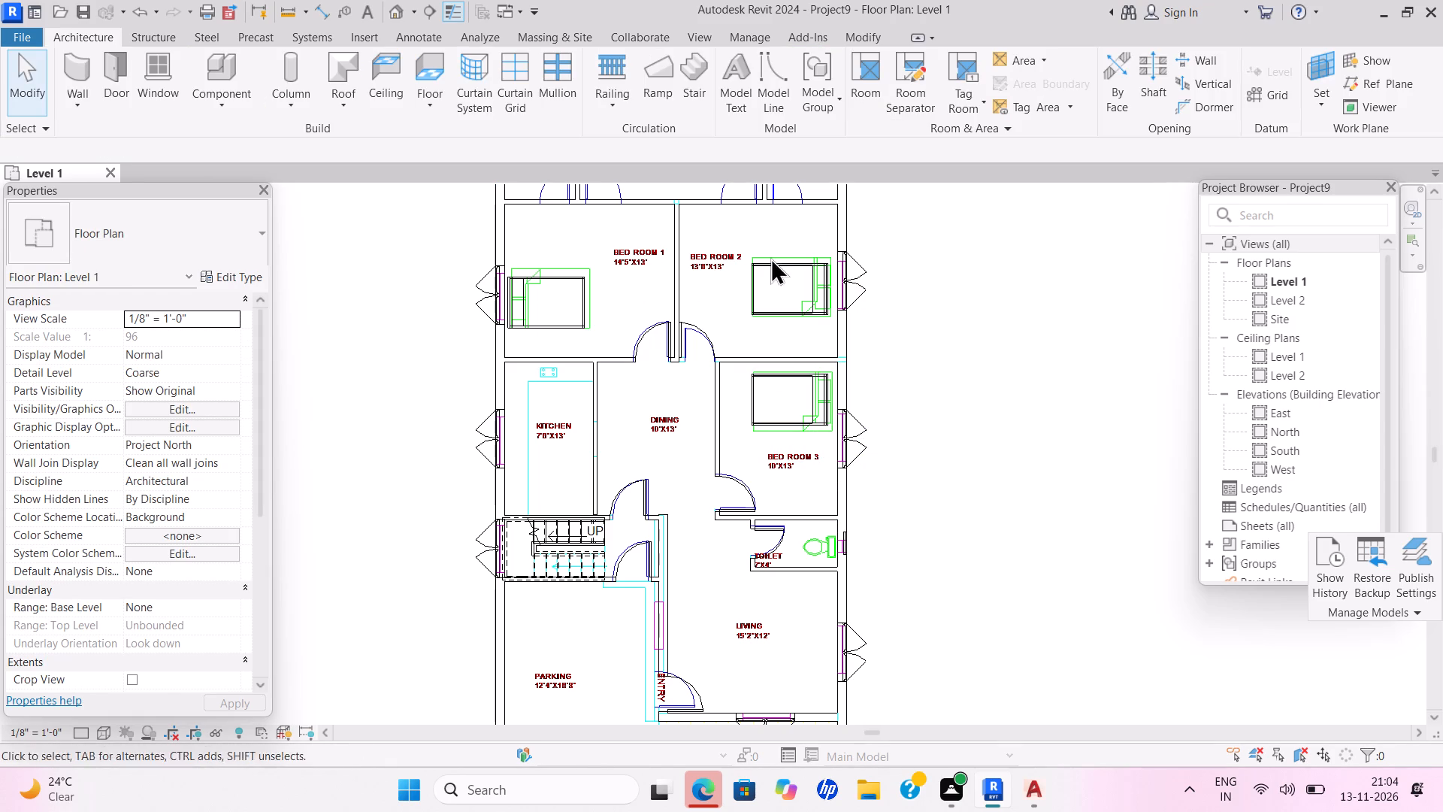
key(Escape)
Start placing a component and load the Modern_Toilet_7747 family from the wash basin folder inside 6ESwertyuio in Documents.
click(209, 105)
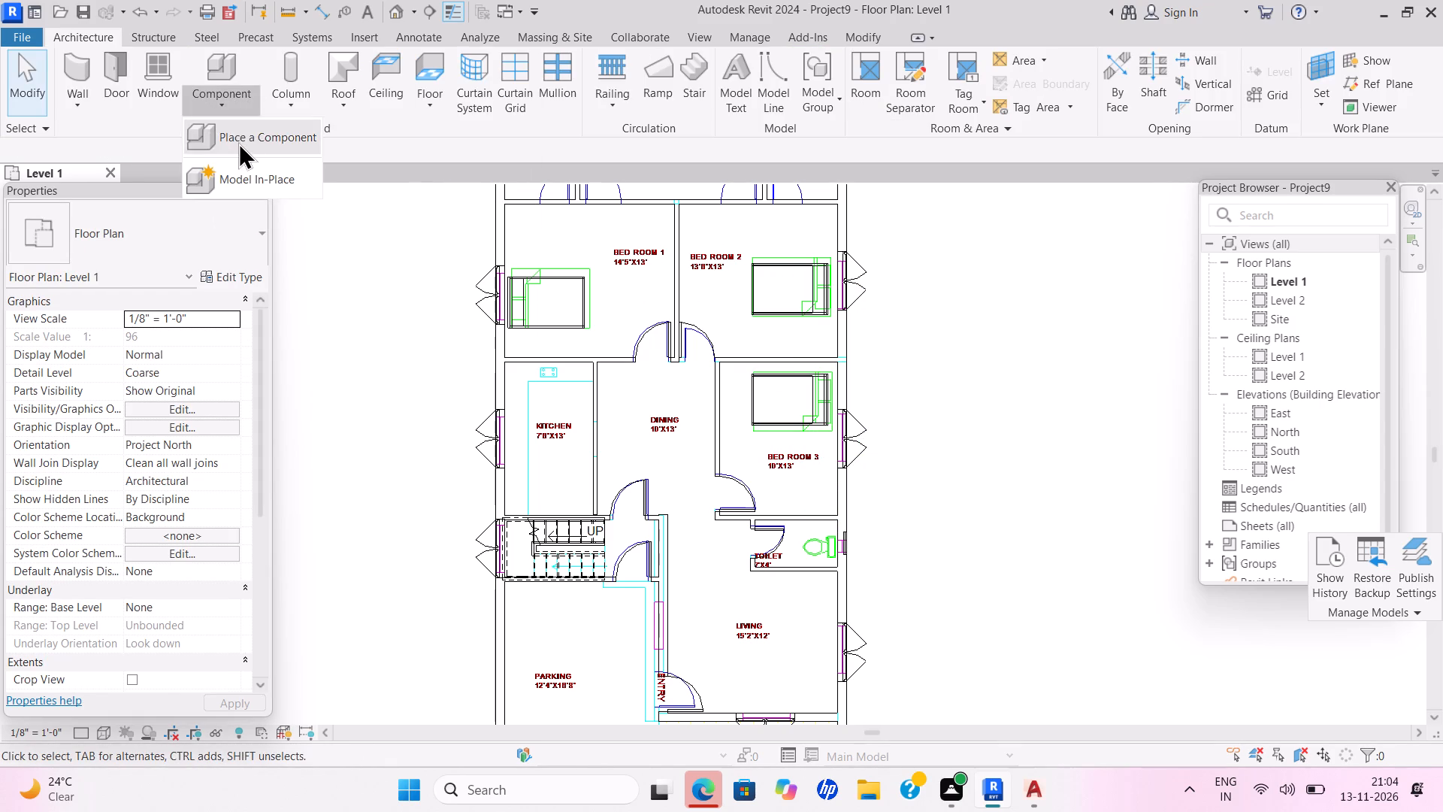
click(238, 142)
double_click(818, 89)
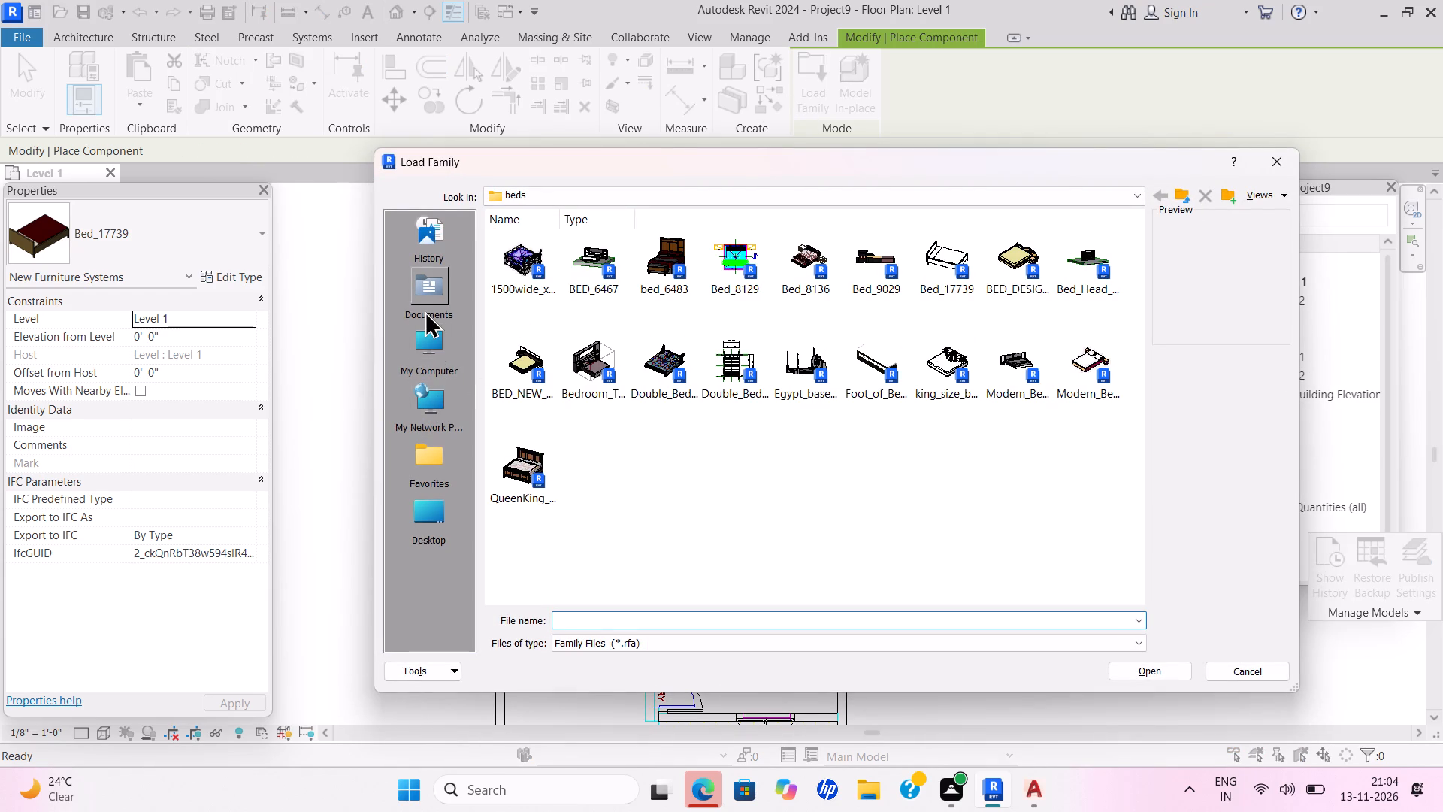
double_click(425, 305)
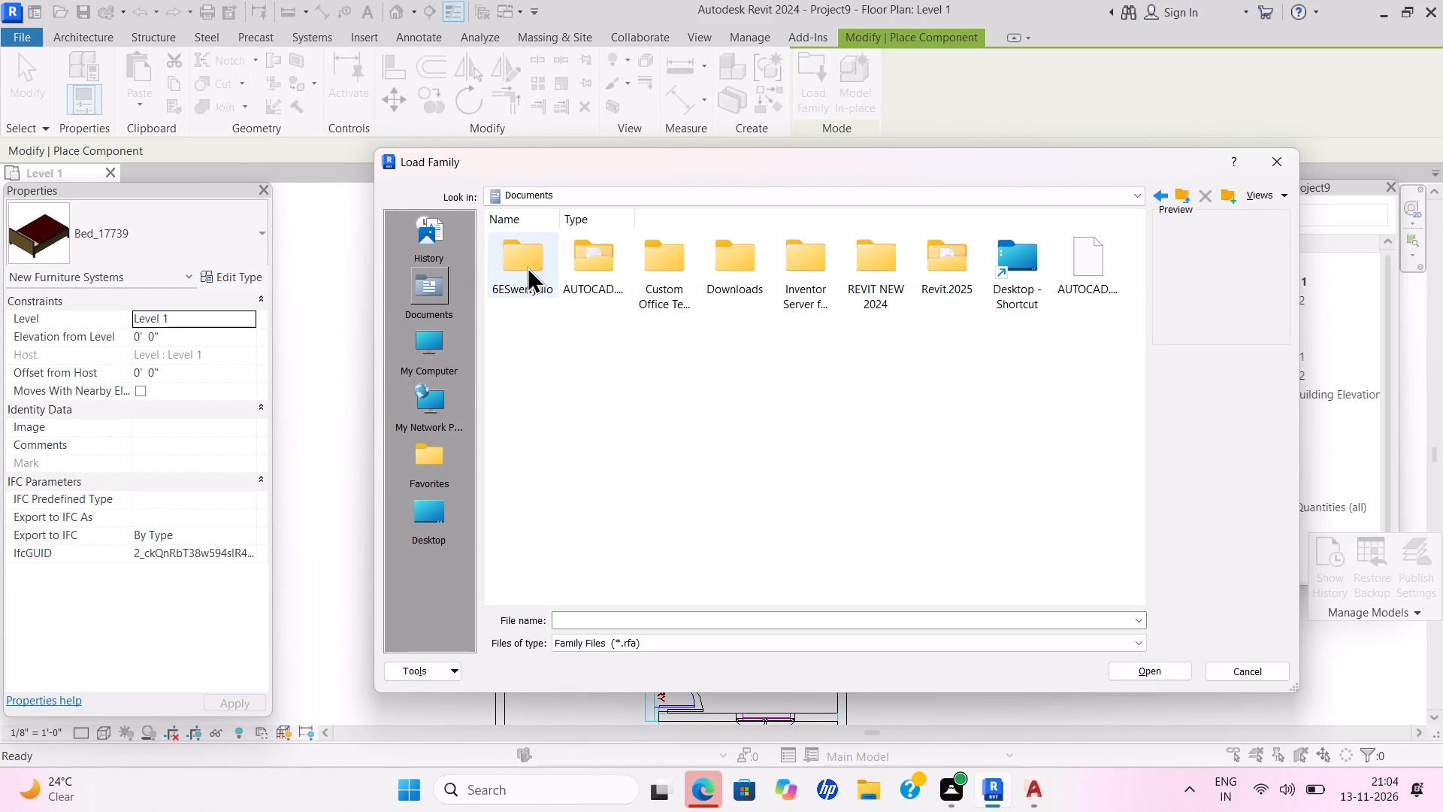
double_click(523, 266)
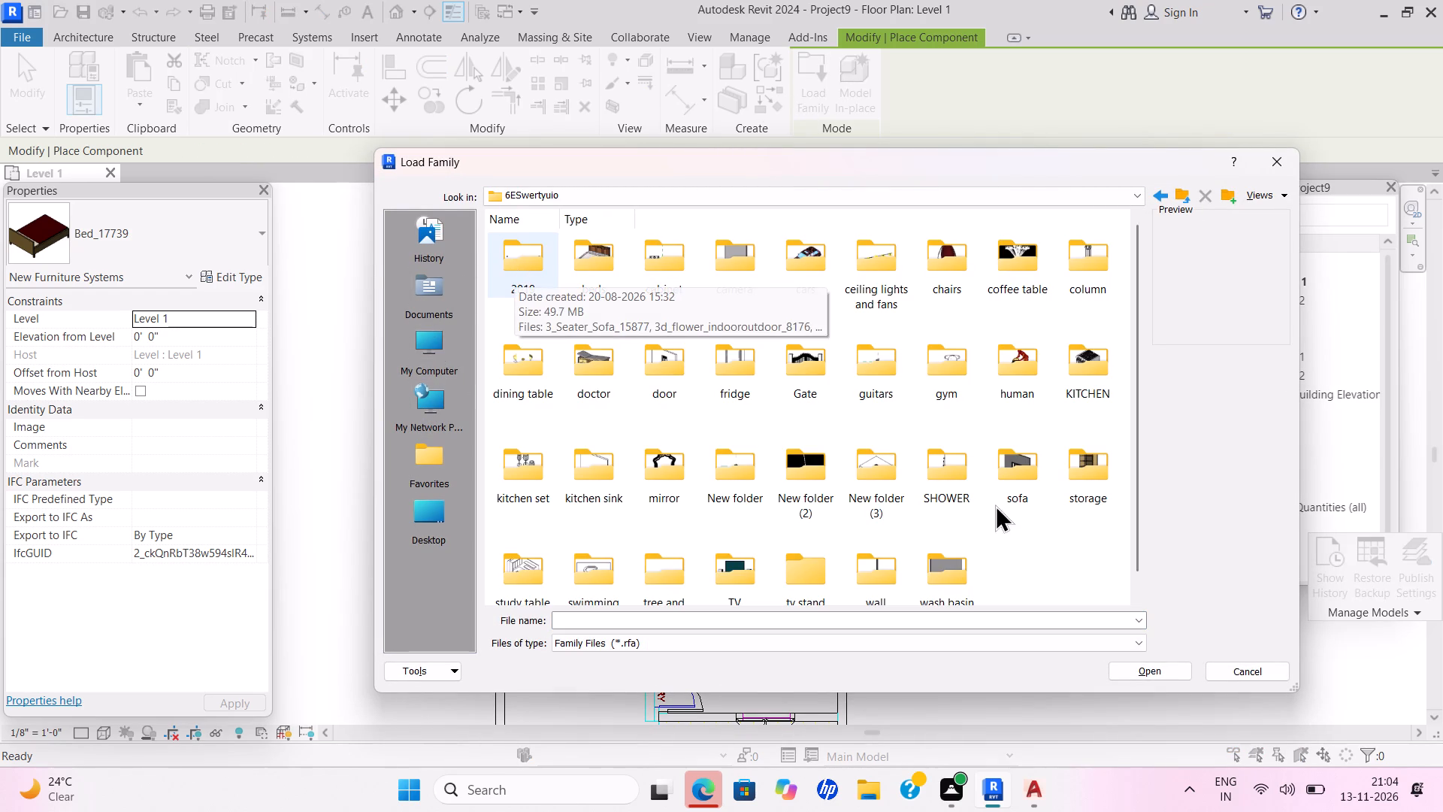
double_click(965, 579)
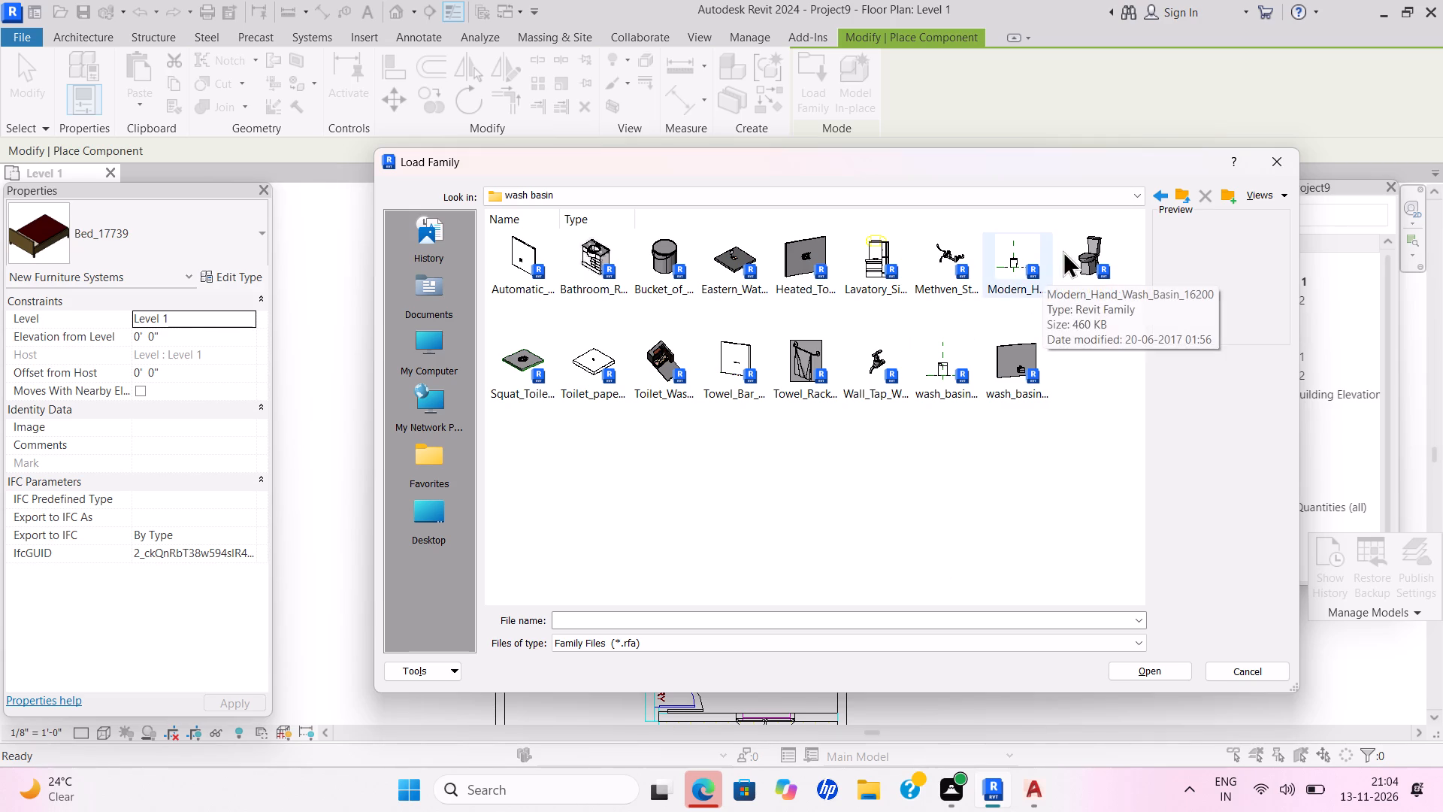
double_click(1090, 250)
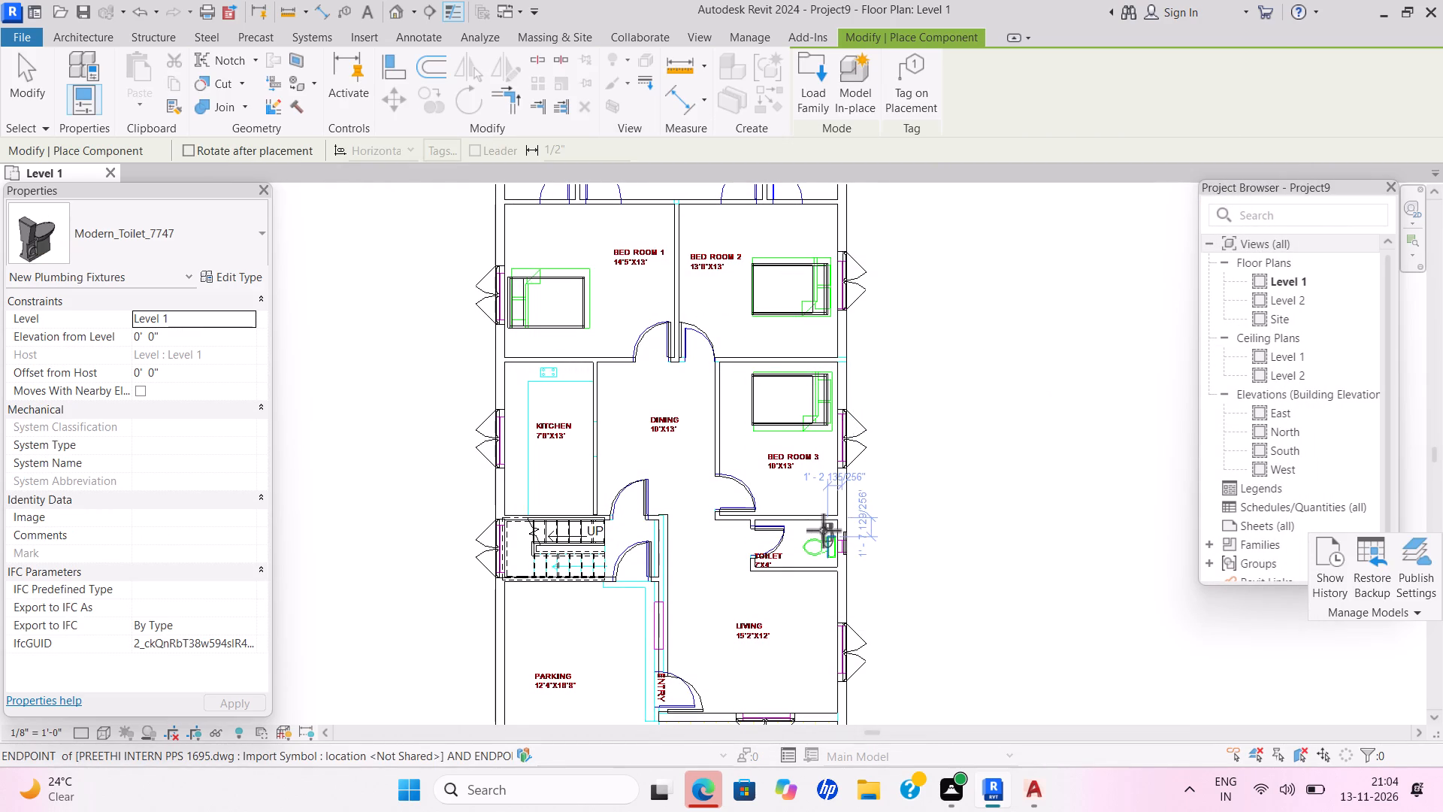
Place Modern_Toilet_7747 over the plan's fixtures in all three toilets, rotating each to match, and end the placement.
key(space)
key(space)
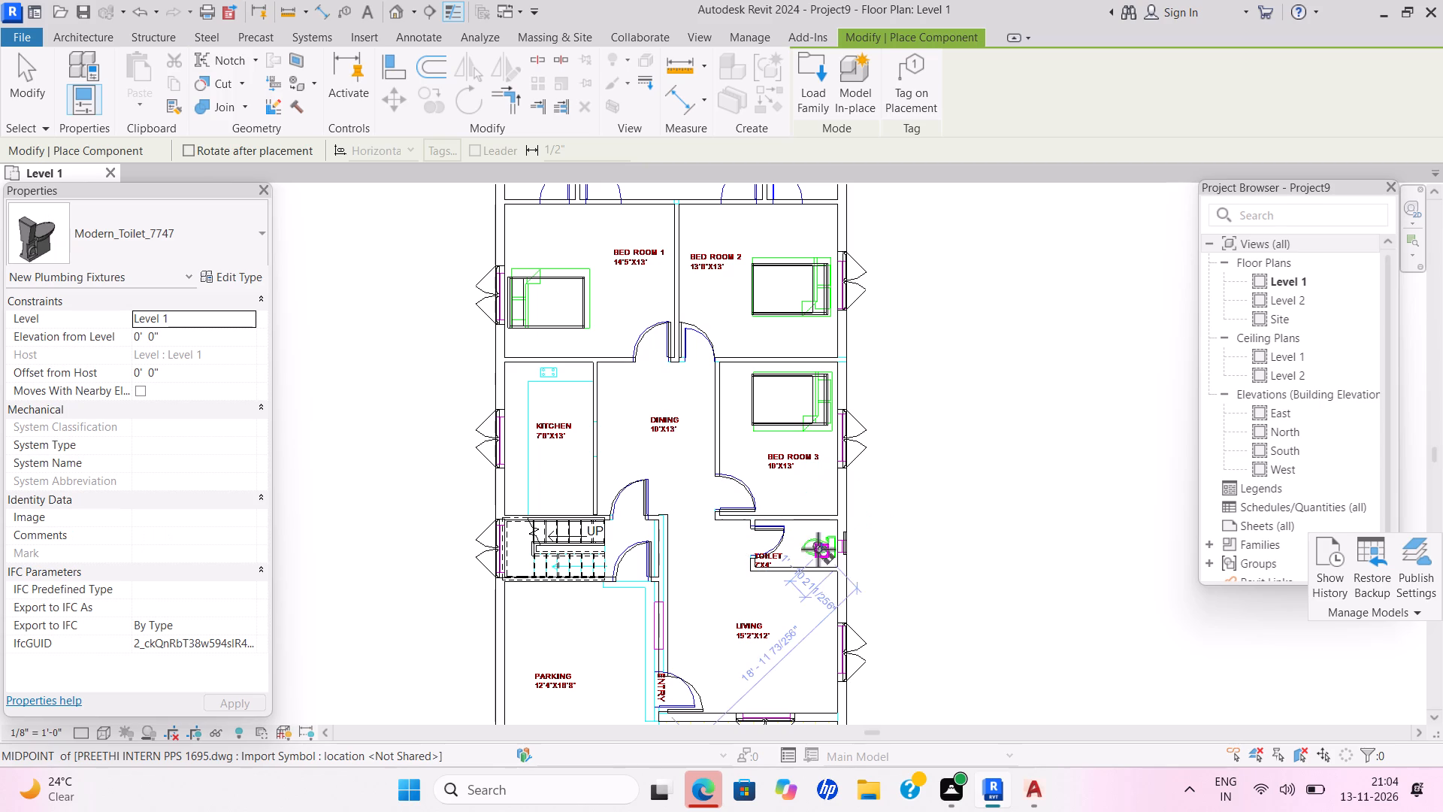
click(822, 546)
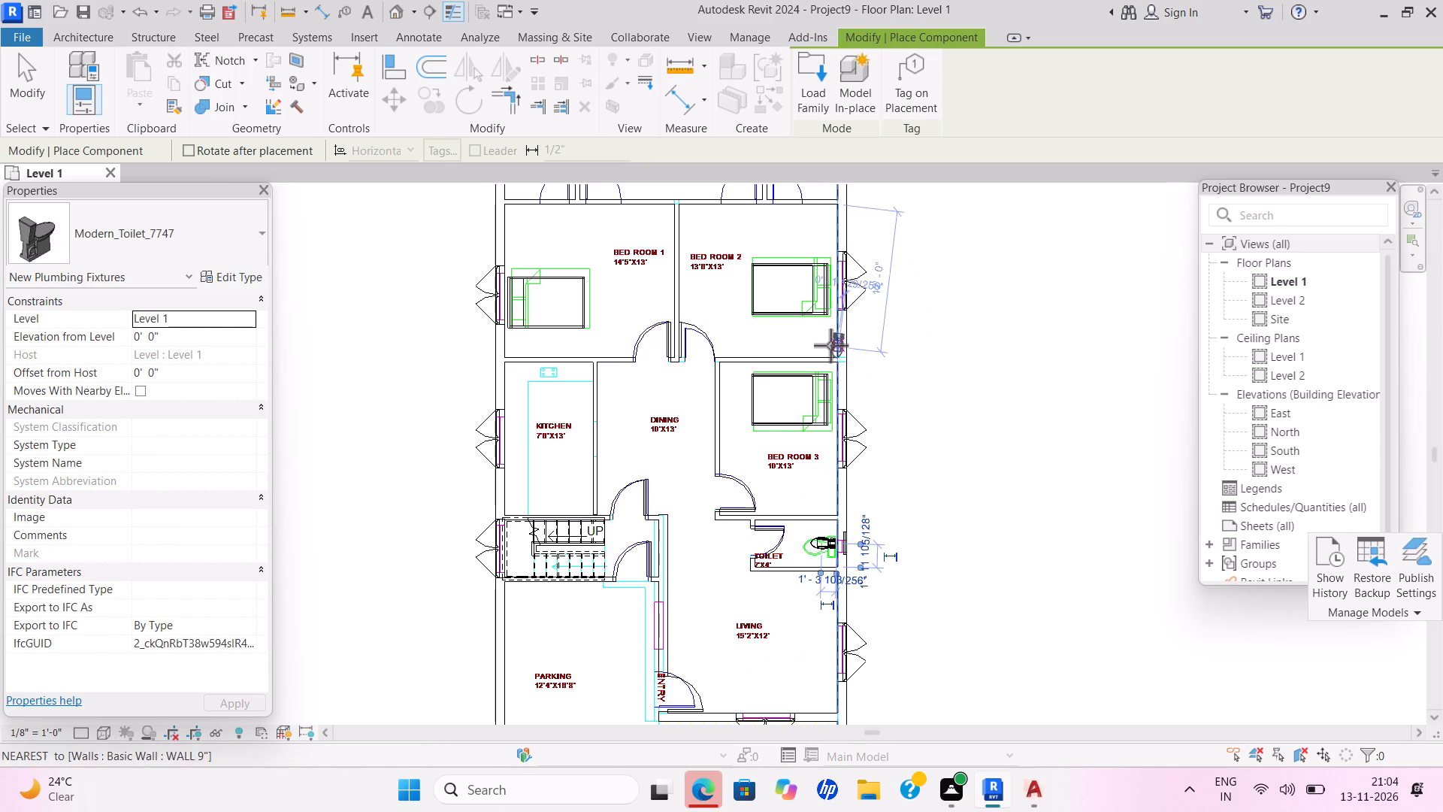
middle_drag(830, 345, 813, 507)
click(794, 306)
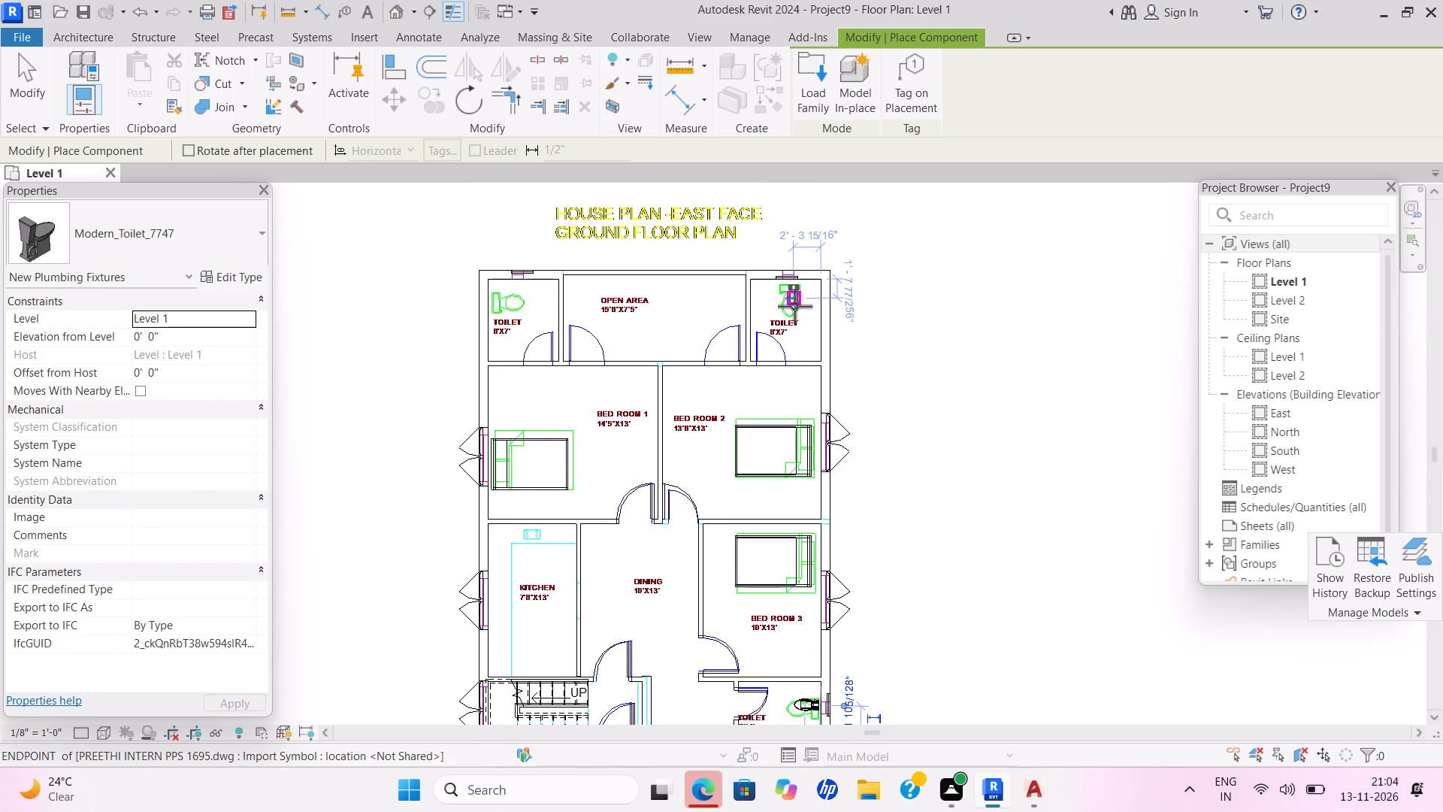
key(space)
click(507, 307)
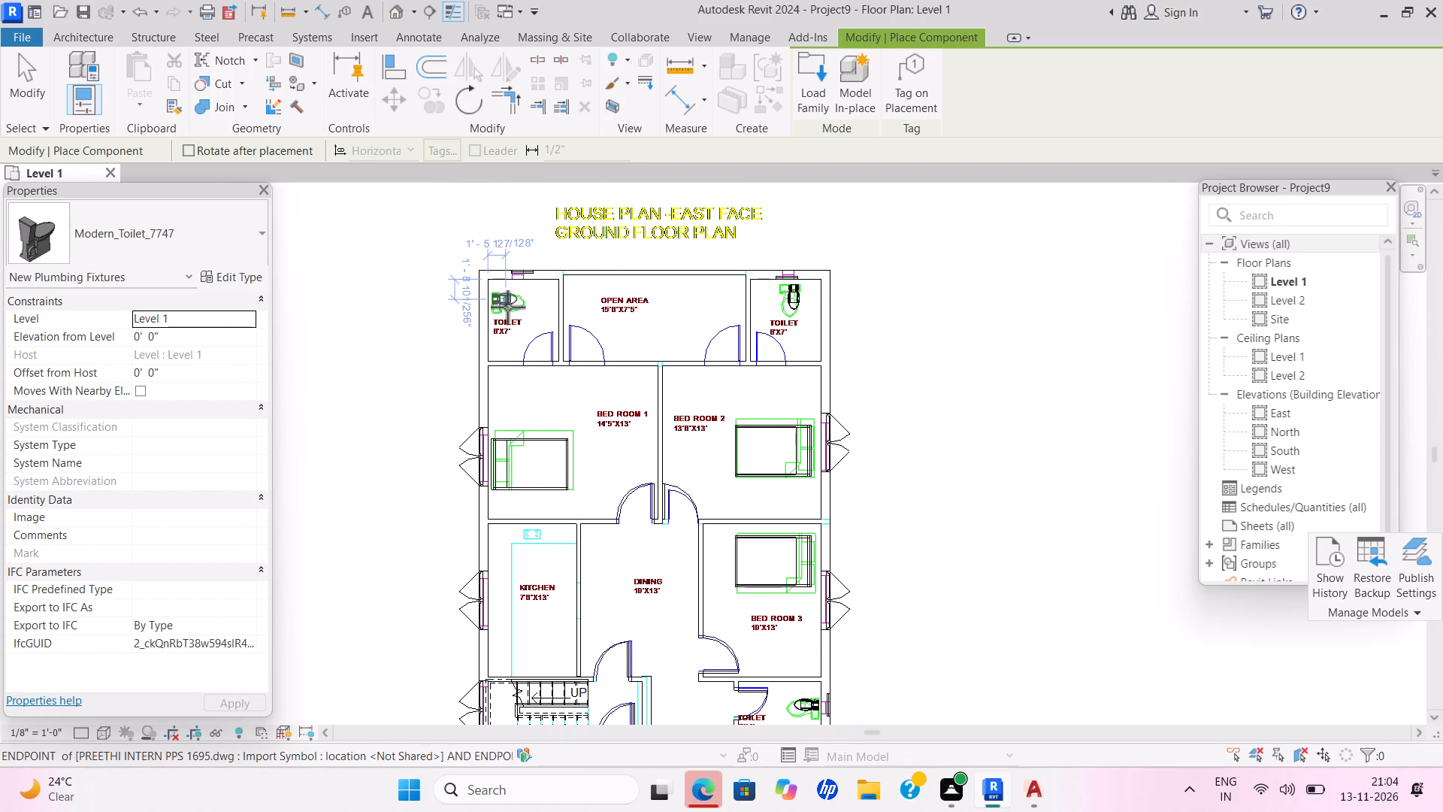
key(Escape)
key(Escape)
key(Escape)
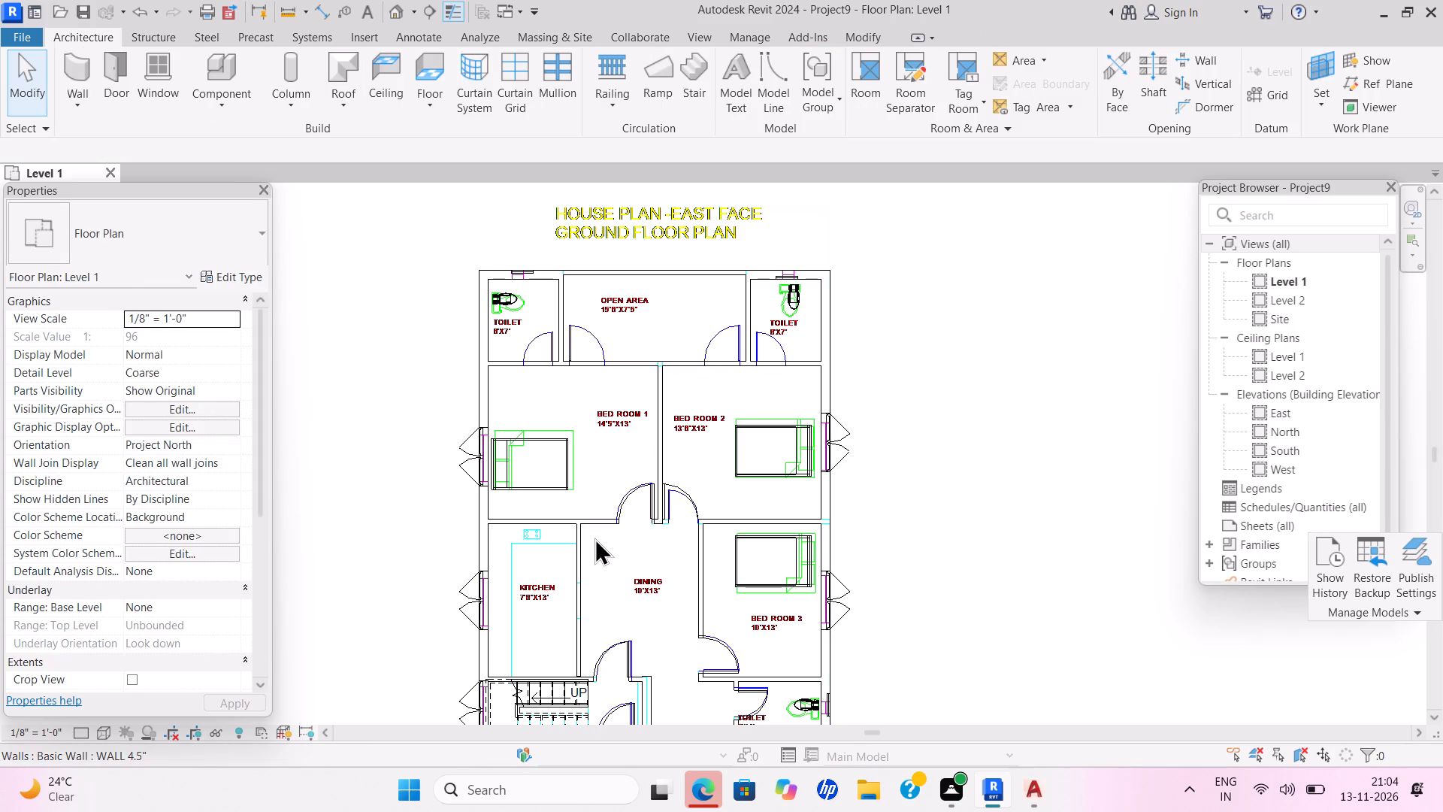
Place four DOOR 3' doors from Bed Rooms 1 and 2 into their toilets and the open area, flipping swings to match the plan.
middle_drag(640, 440, 662, 344)
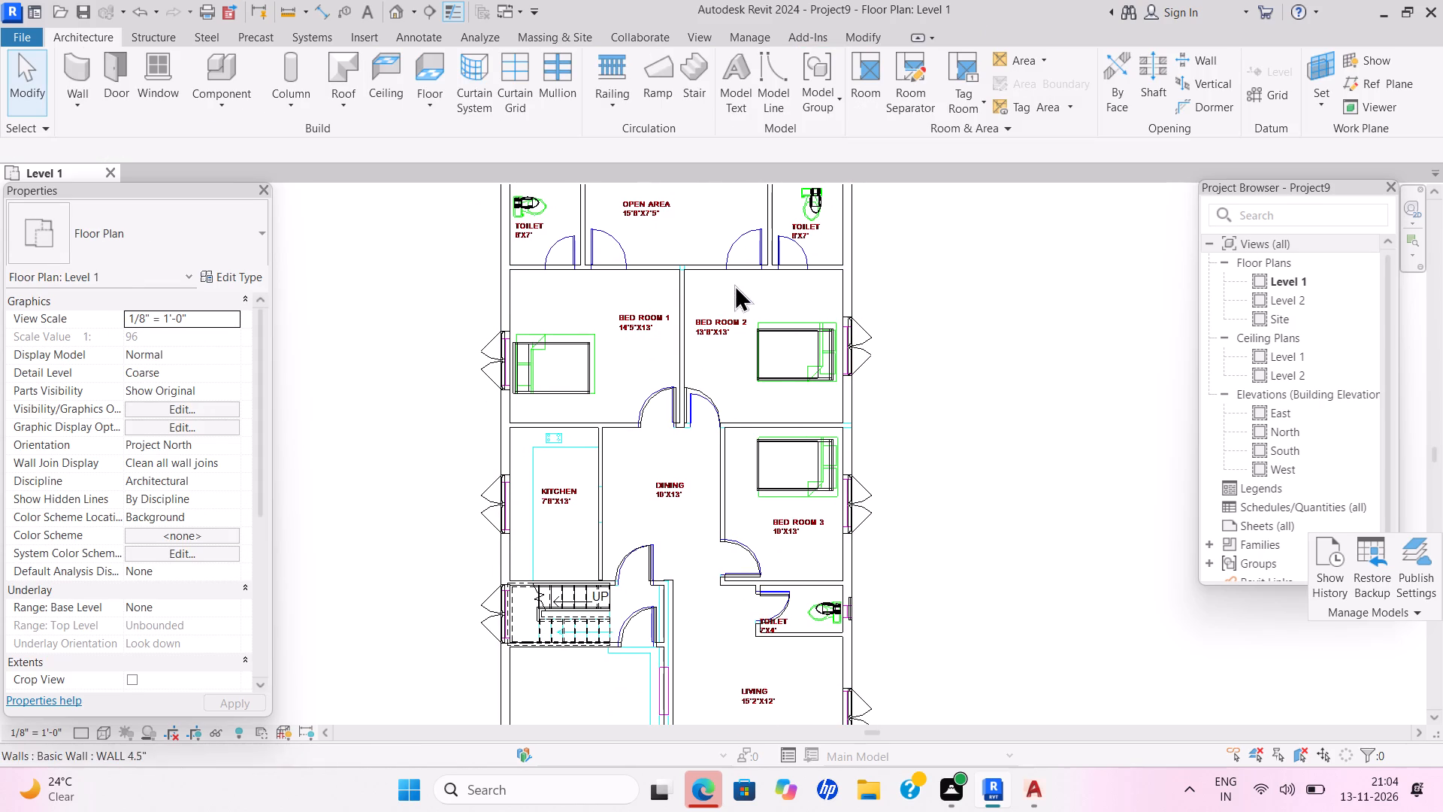
click(124, 85)
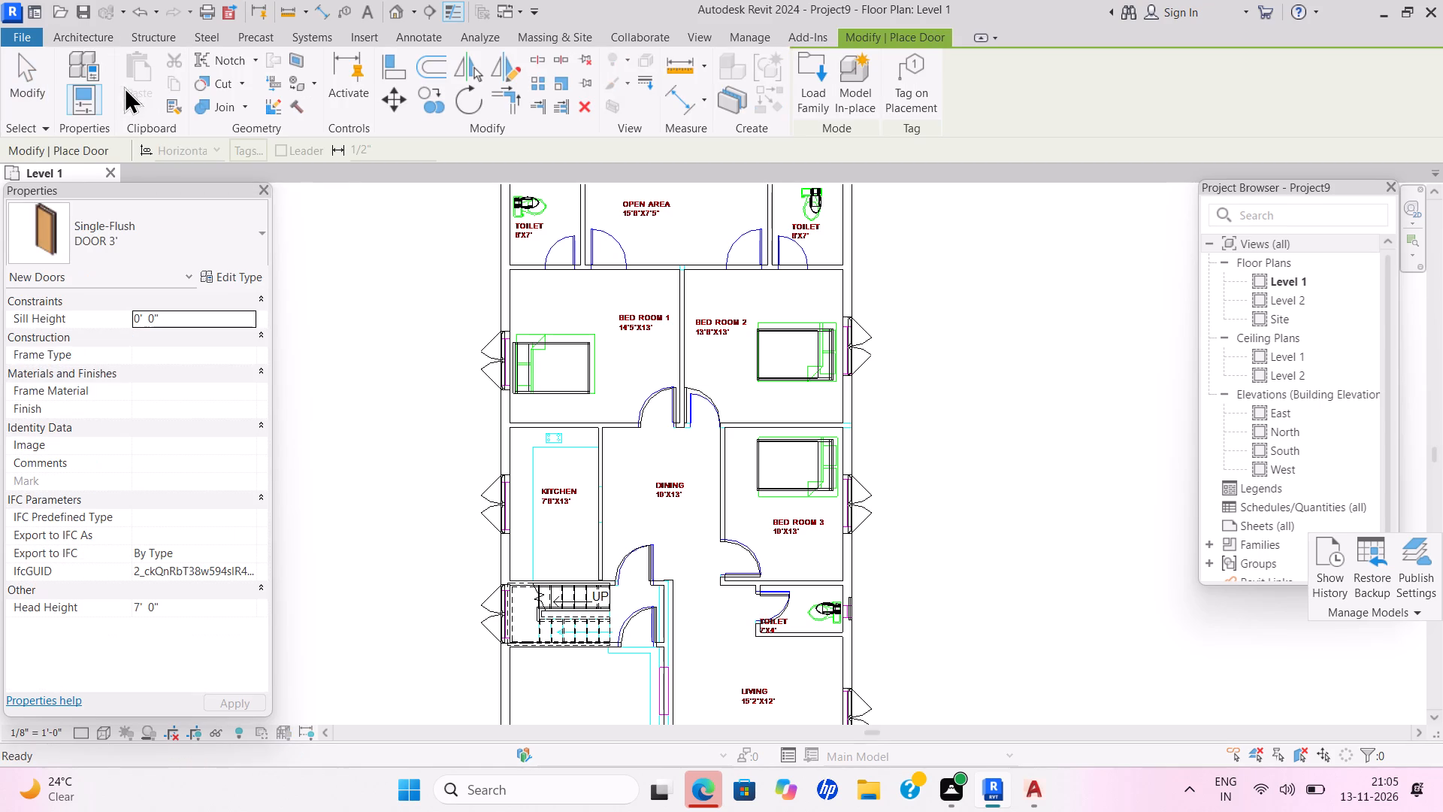
click(558, 259)
key(space)
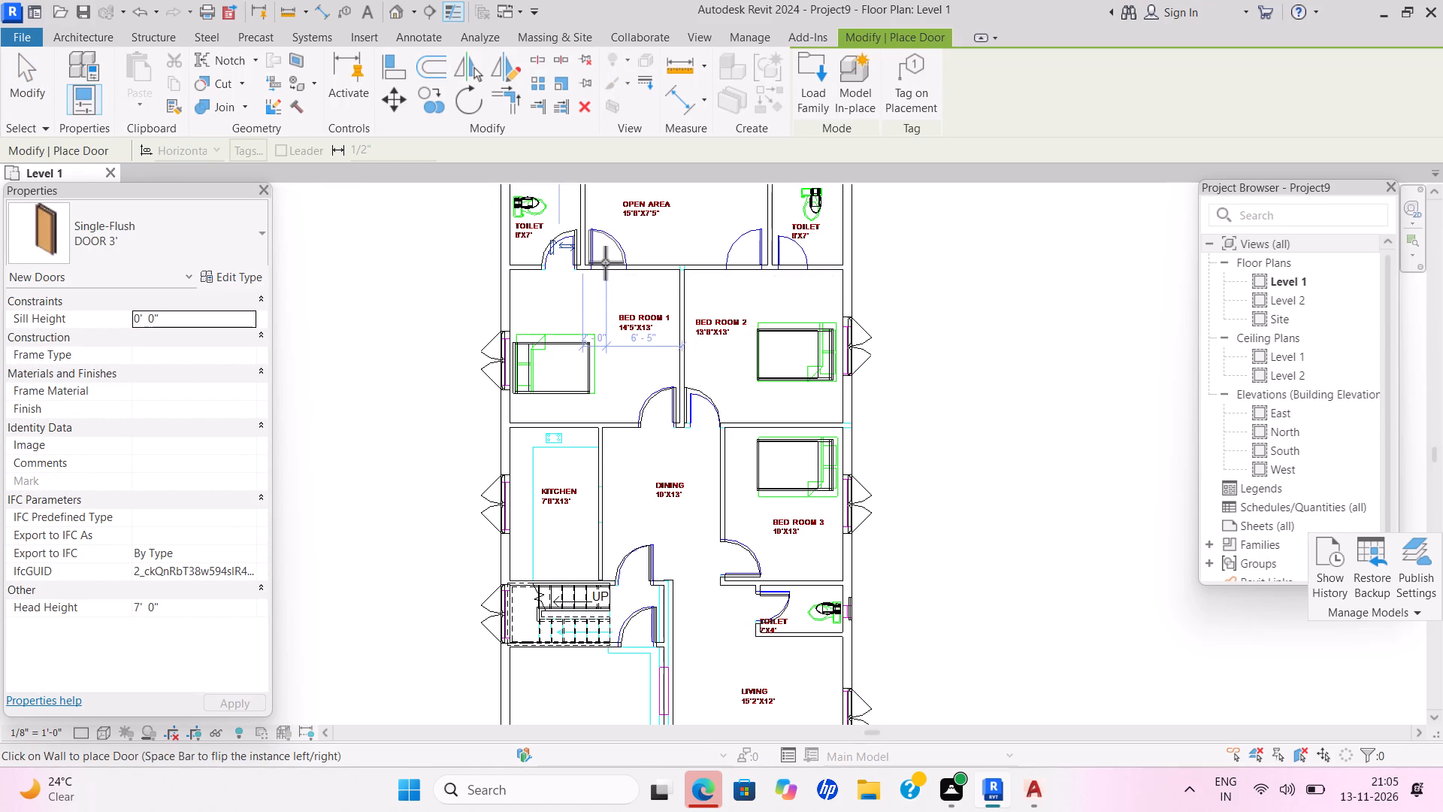
click(605, 262)
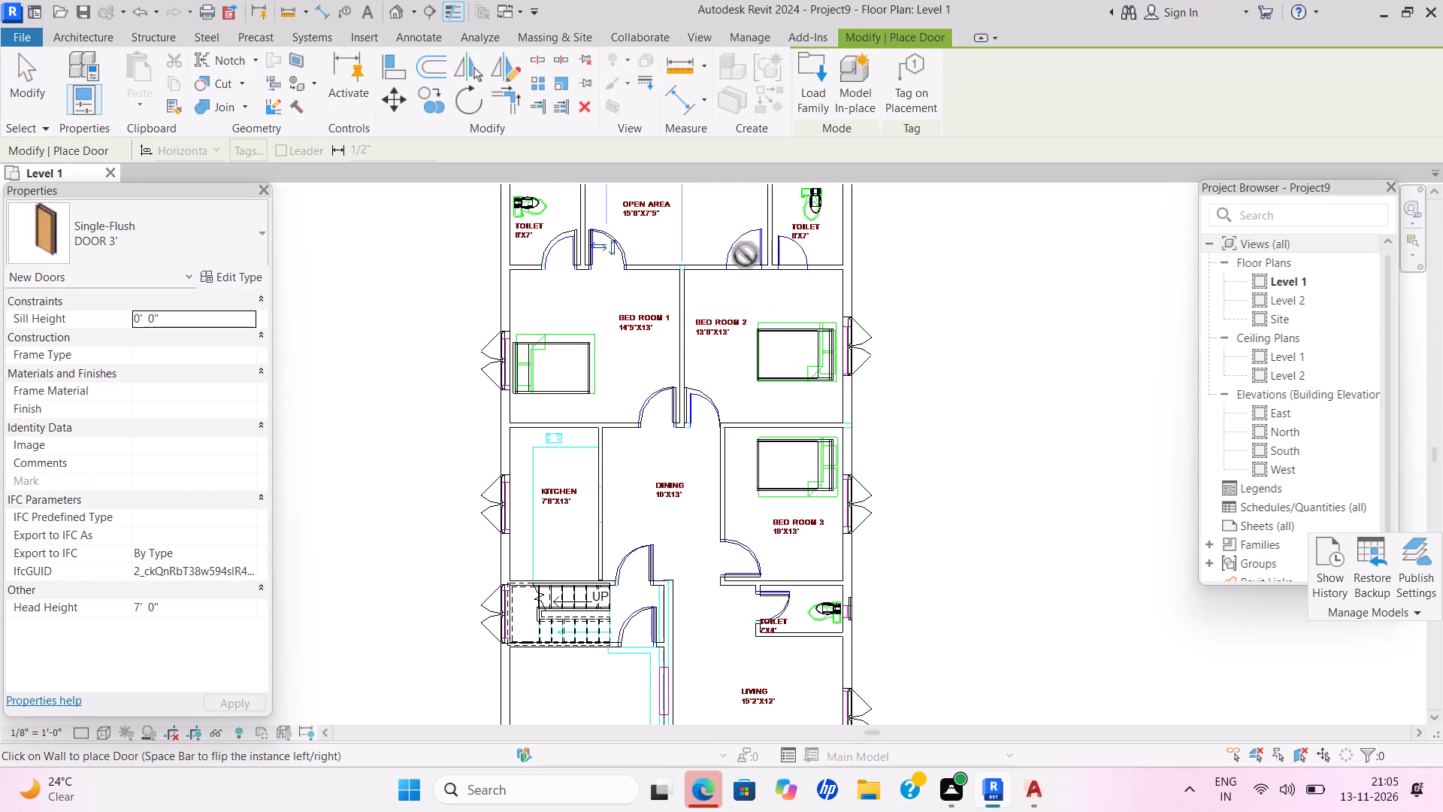
key(space)
click(745, 262)
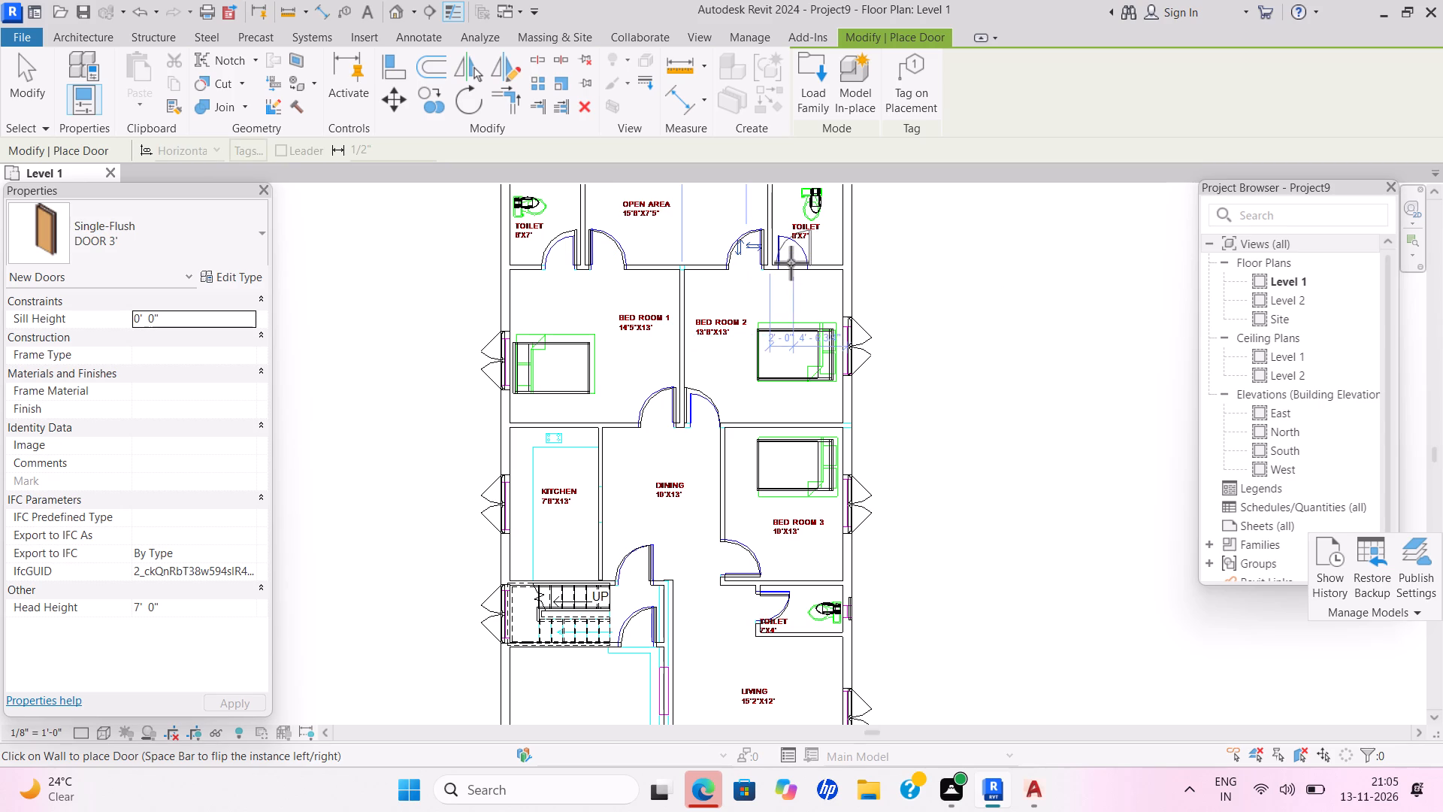
key(space)
click(789, 263)
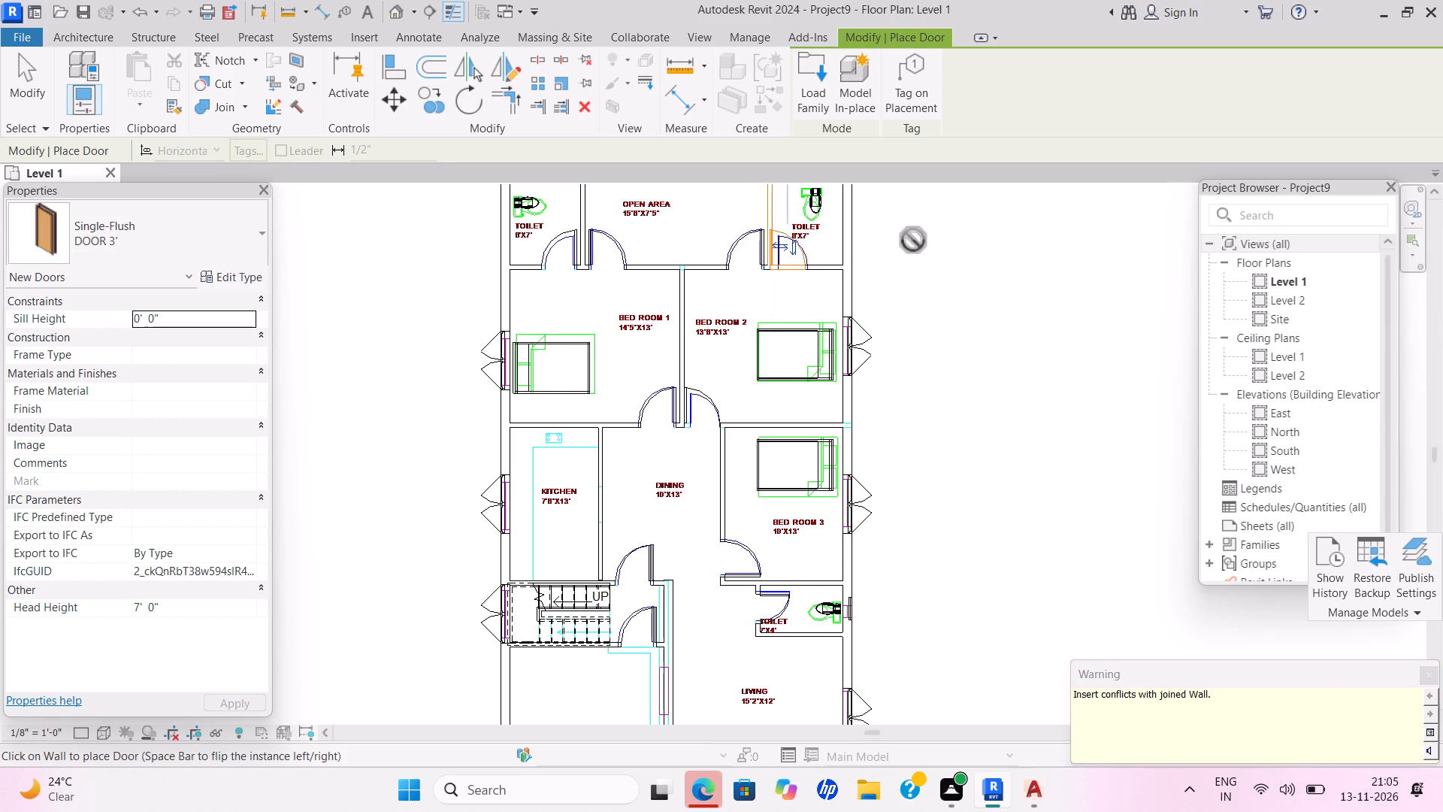
key(Escape)
key(Escape)
key(Escape)
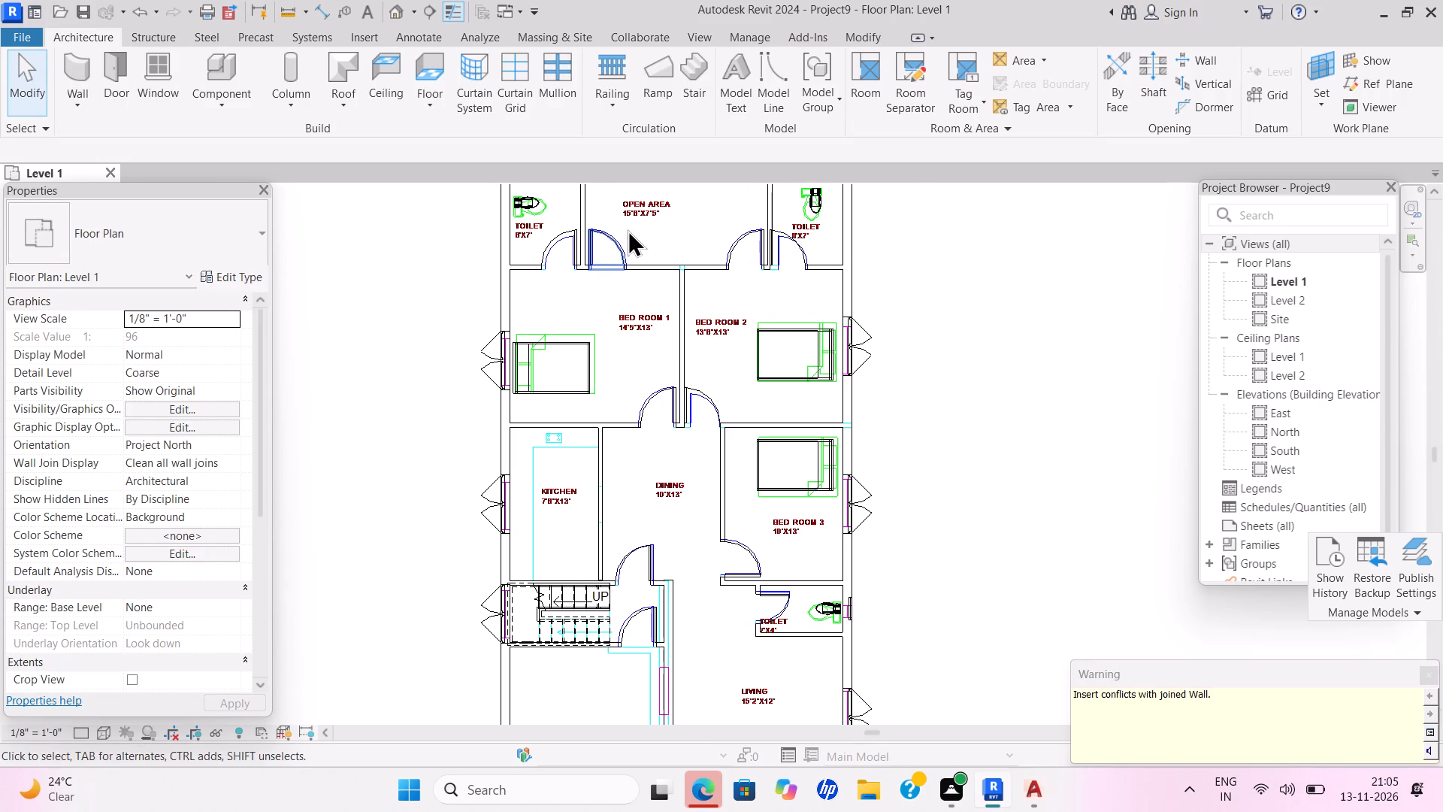
key(Escape)
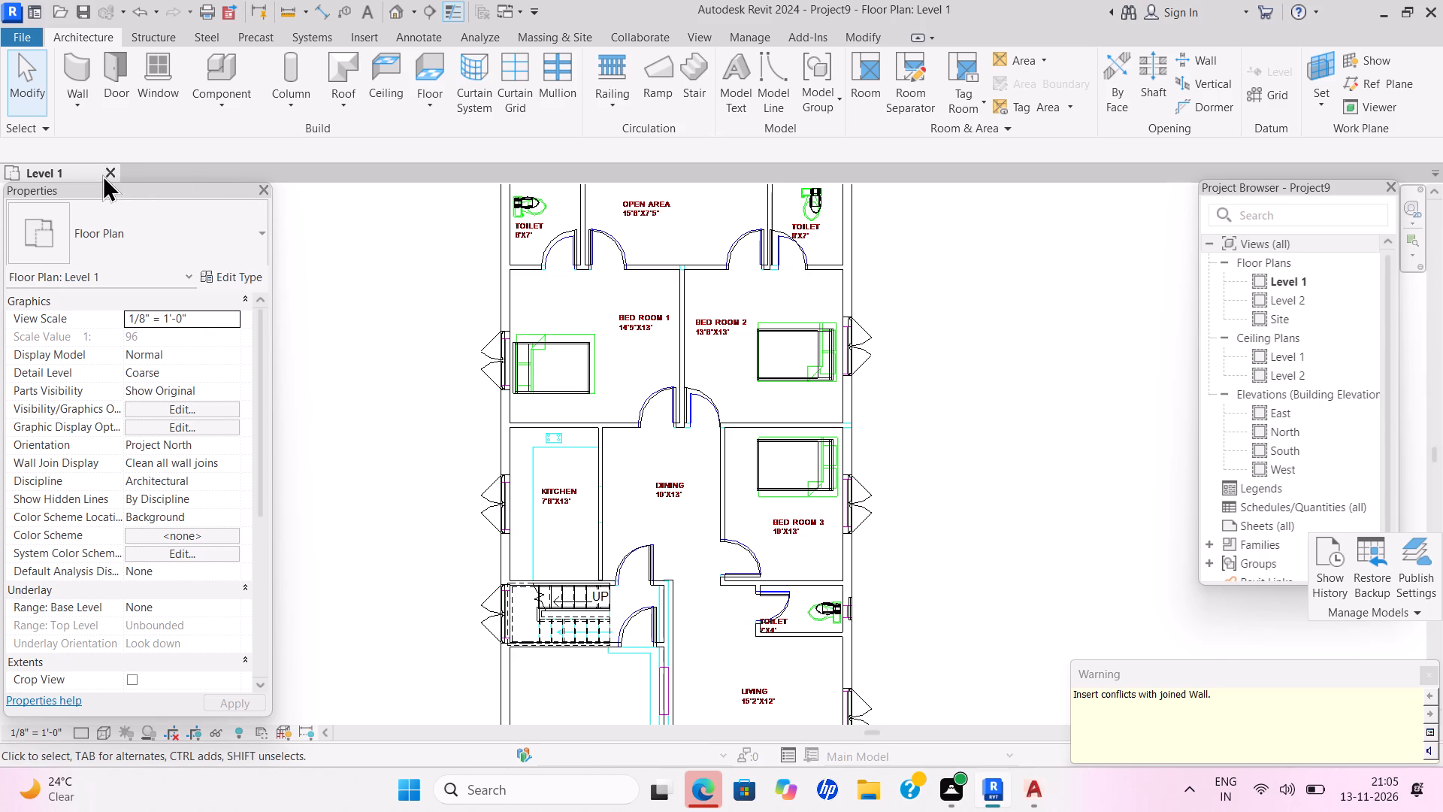
Start an architectural floor and duplicate the Generic - 12" type as FLOOR 6".
click(425, 98)
click(443, 136)
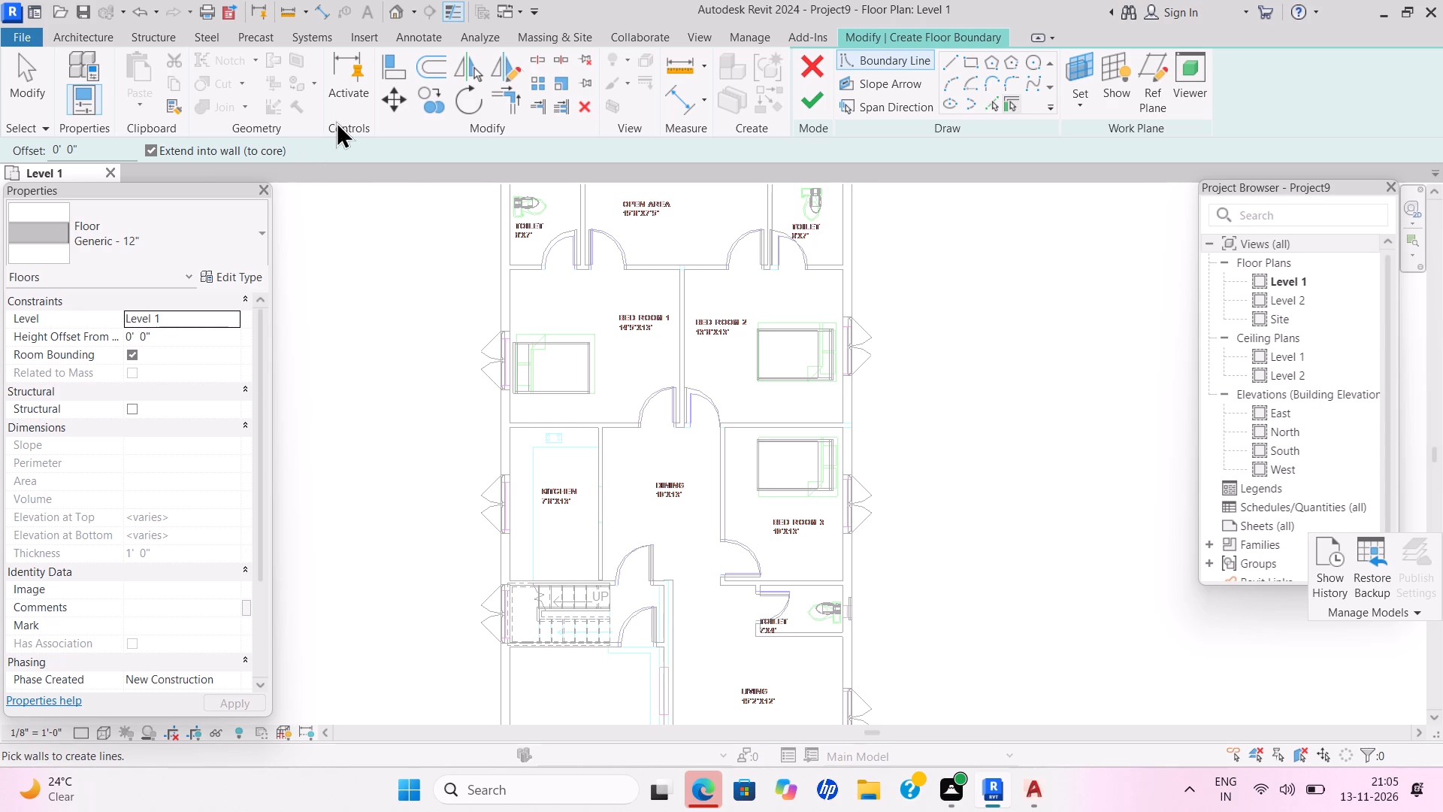
click(228, 283)
click(1221, 177)
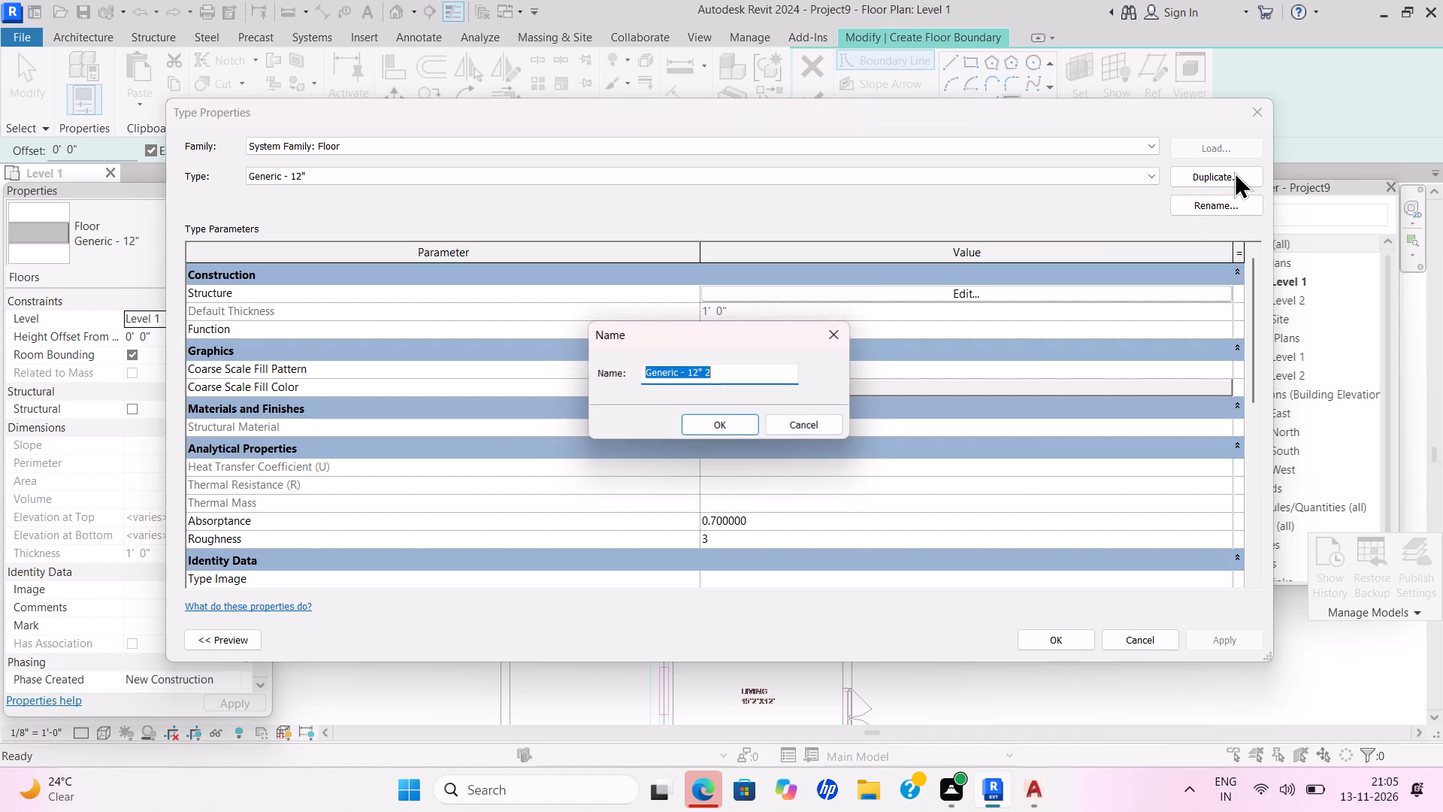
key(BackSpace)
key(f)
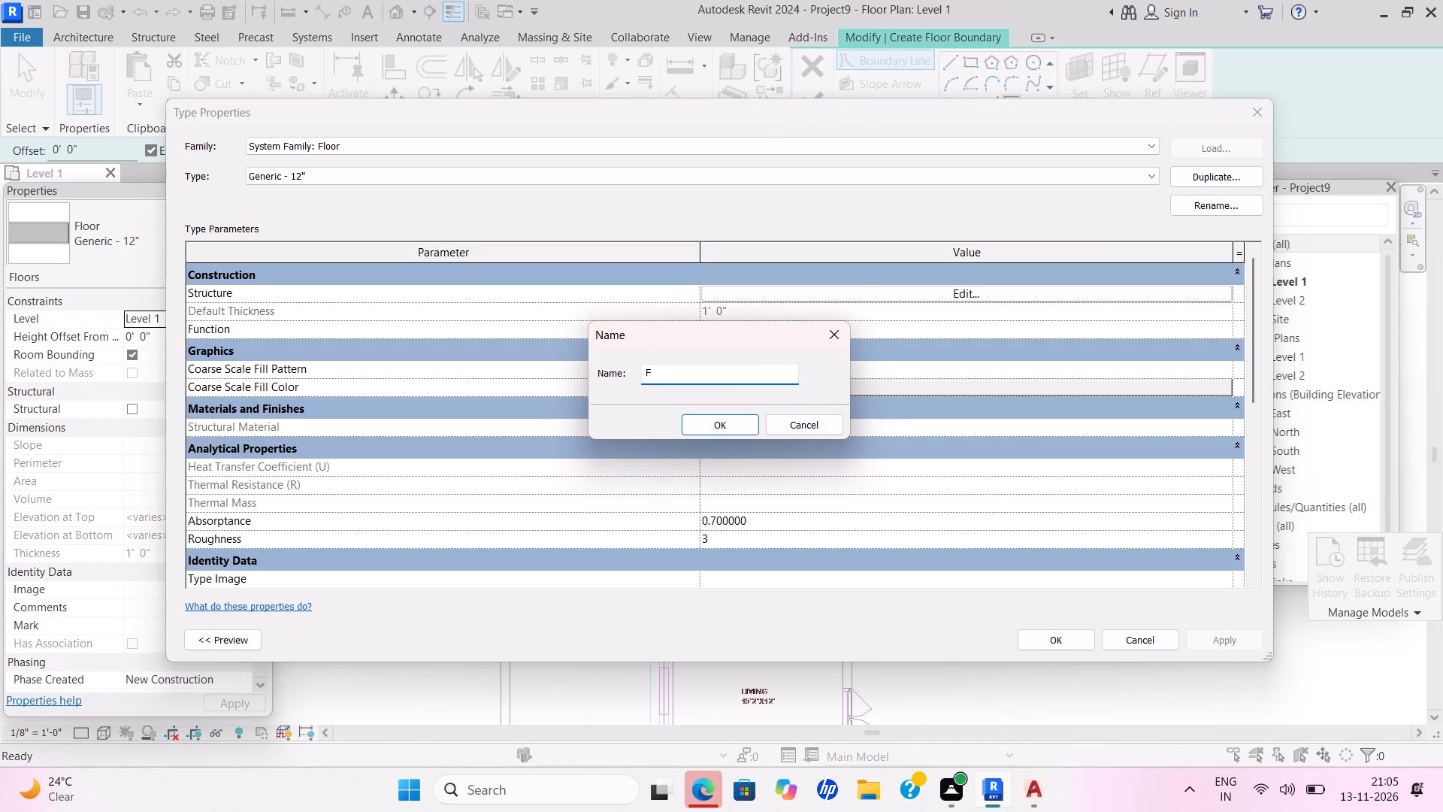
text(LOOR)
key(space)
text(6")
key(Return)
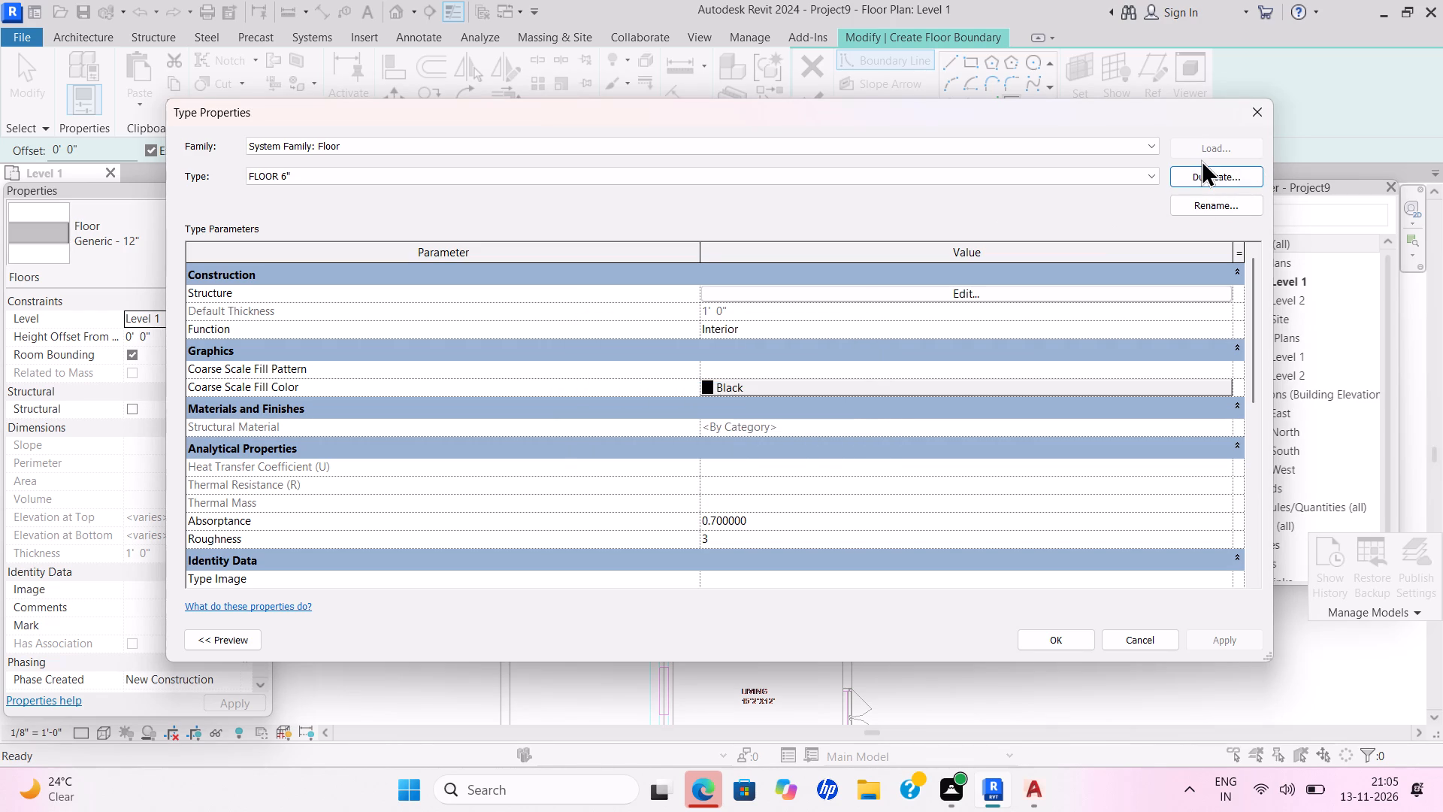
Set the structure layer thickness of the FLOOR 6" type to 6" and apply the type settings.
click(978, 296)
click(722, 293)
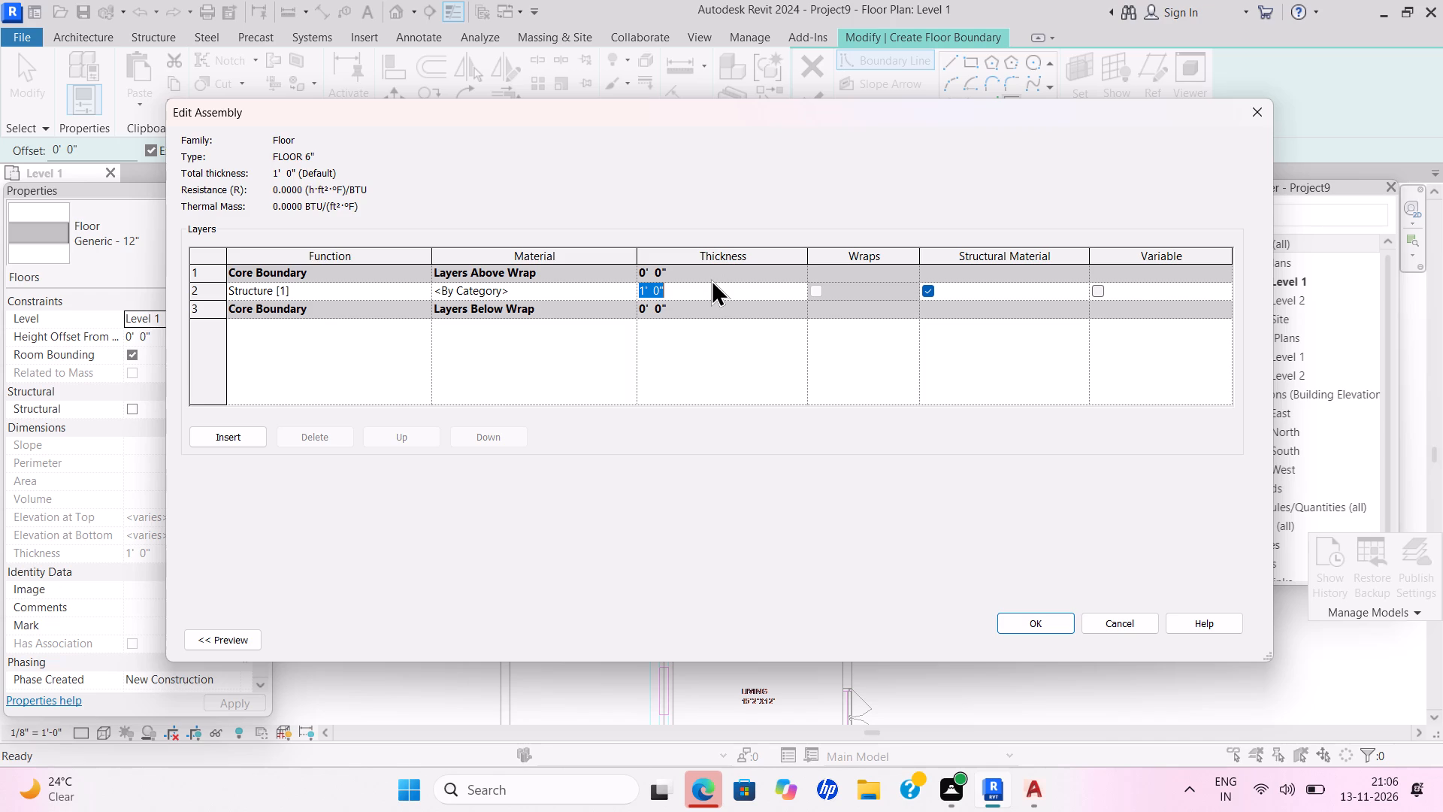
key(BackSpace)
text(6")
key(Return)
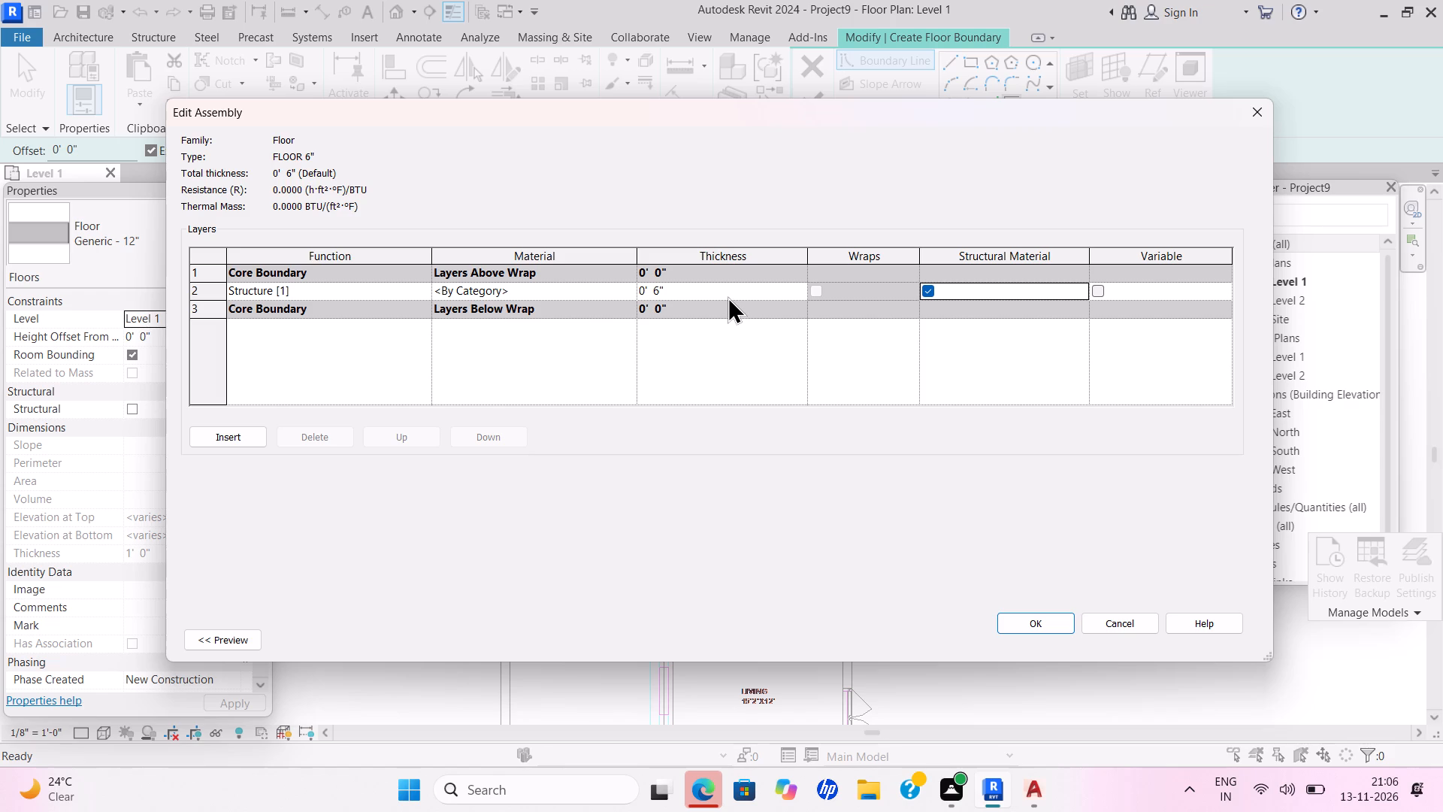
click(1042, 620)
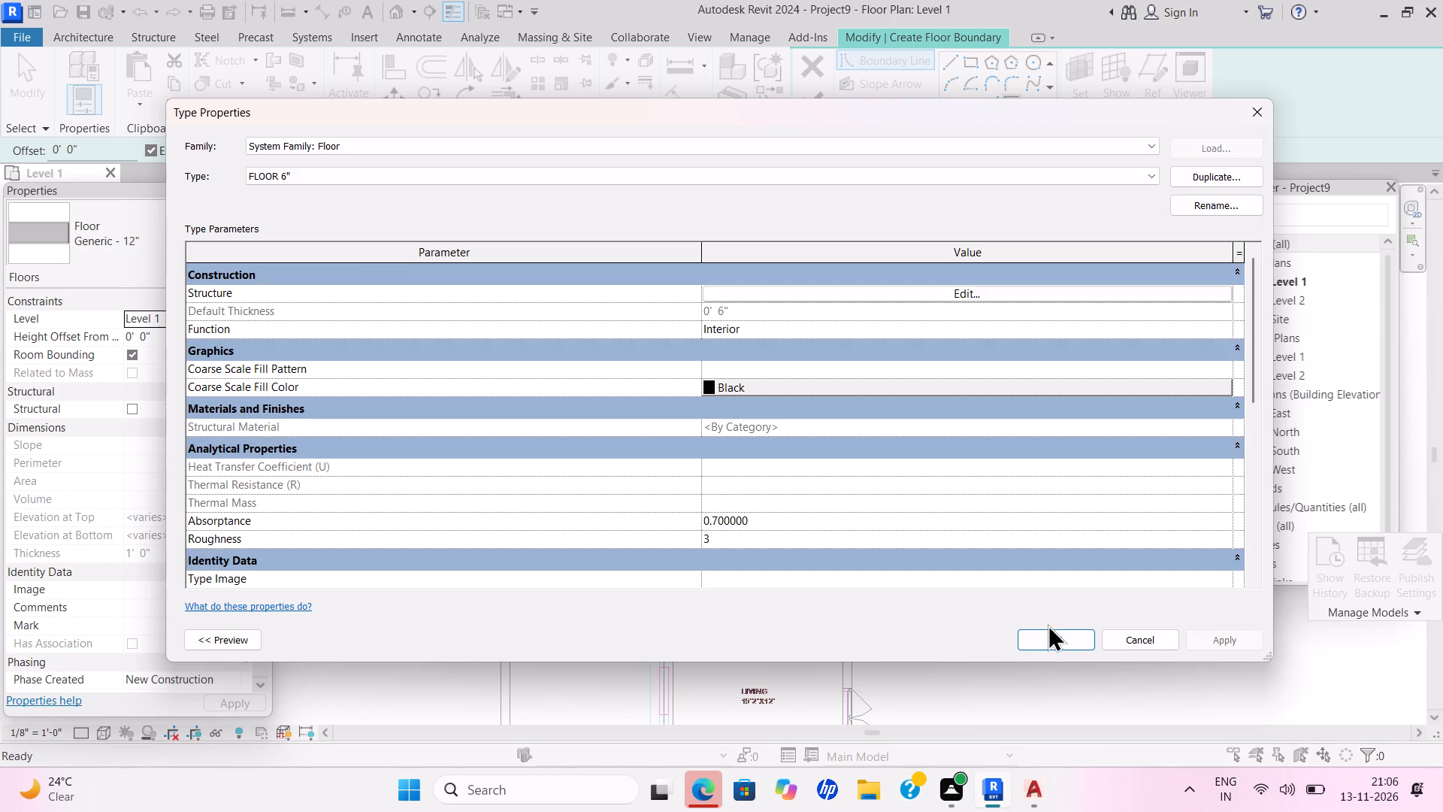
click(1051, 637)
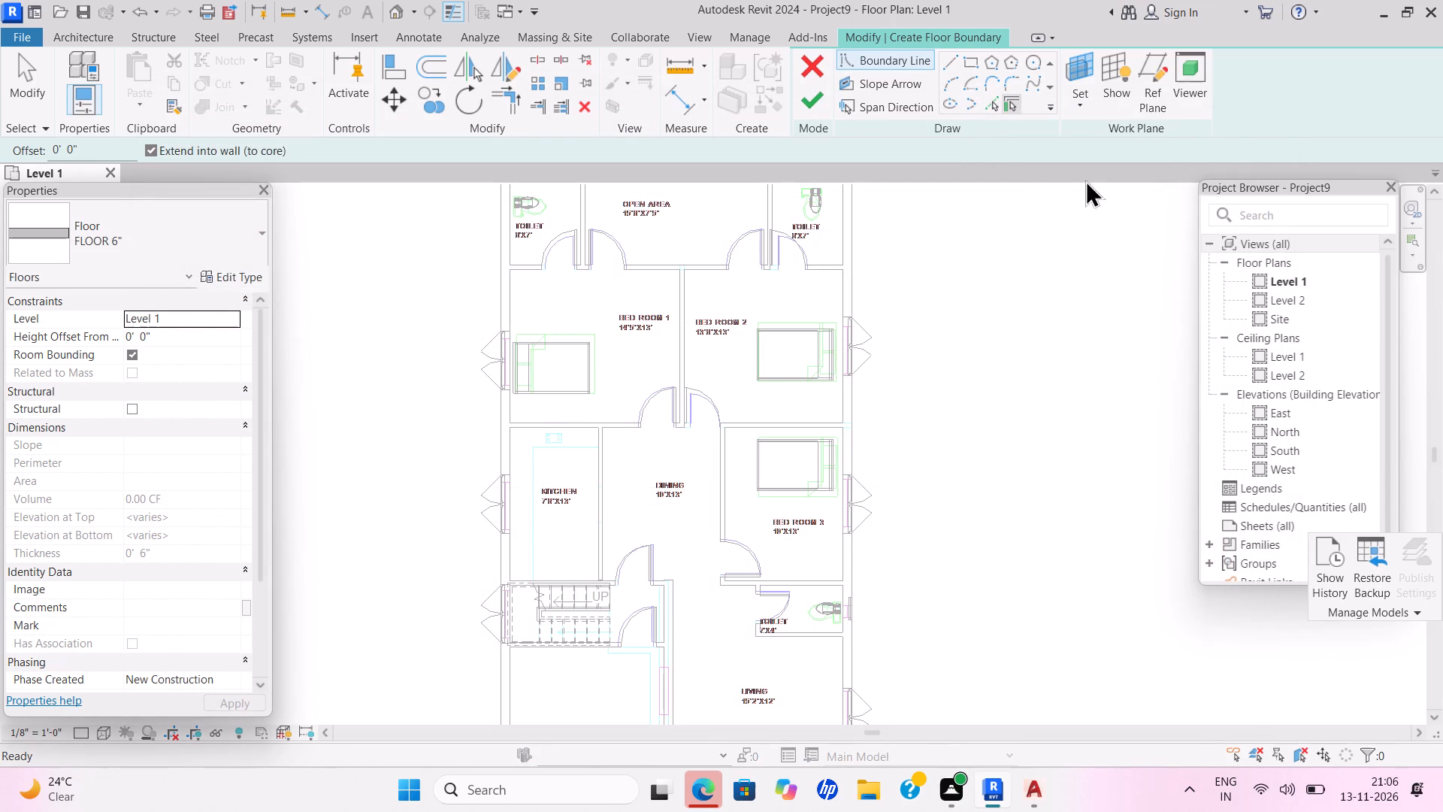
Sketch a rectangular FLOOR 6" boundary along the outer faces of the house's exterior walls and finish the floor.
double_click(973, 63)
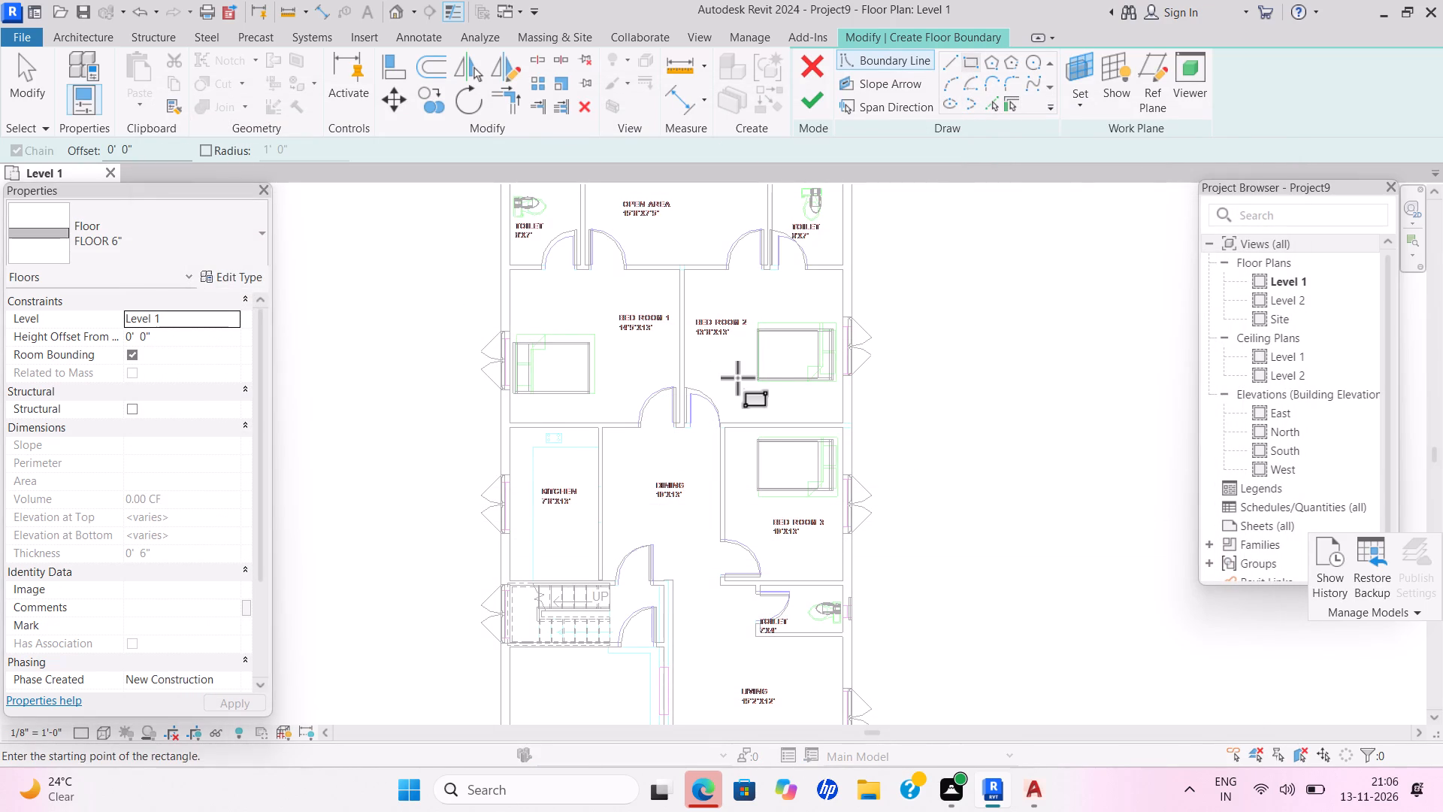
middle_drag(734, 401, 741, 480)
scroll(741, 475, down, 1)
click(531, 280)
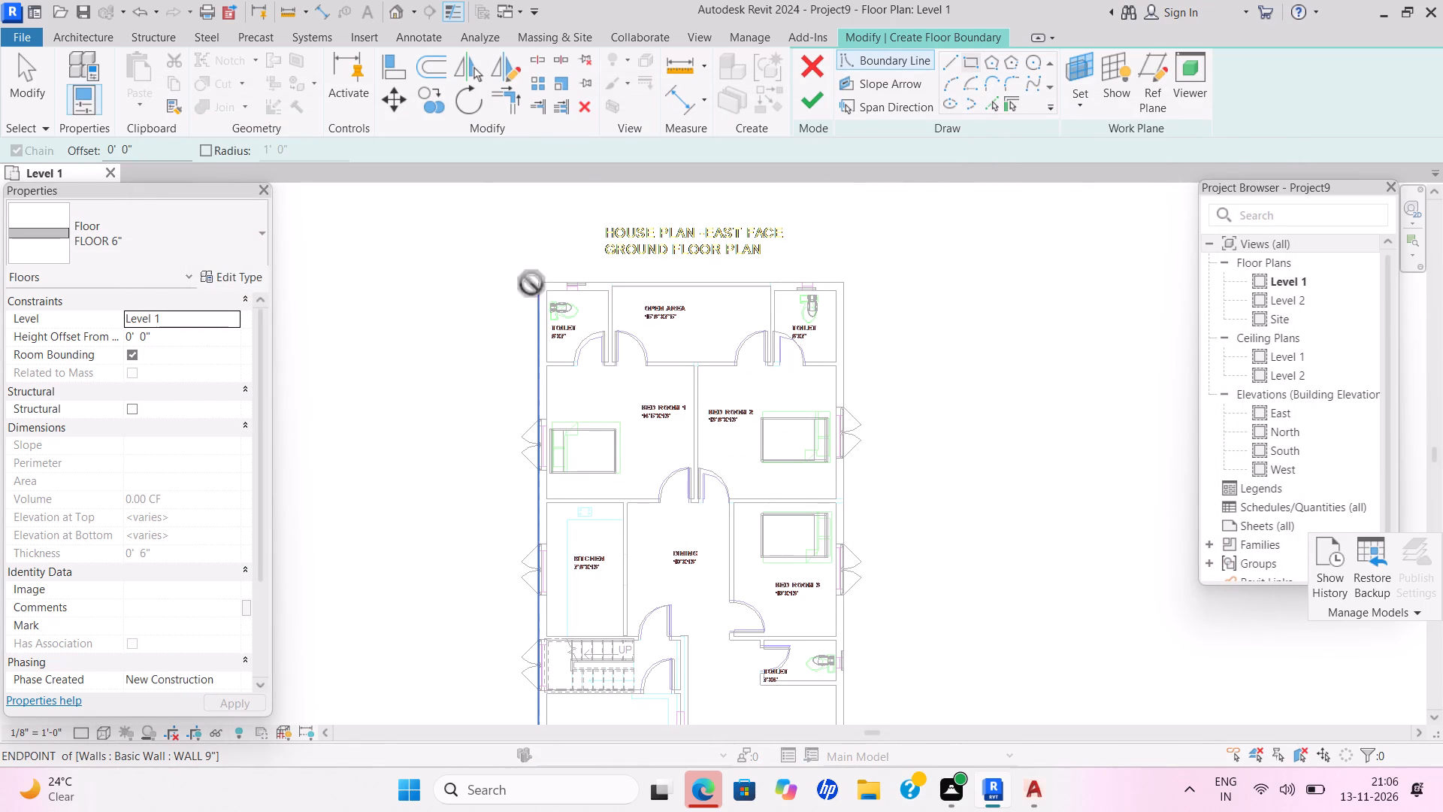
middle_drag(863, 617, 863, 404)
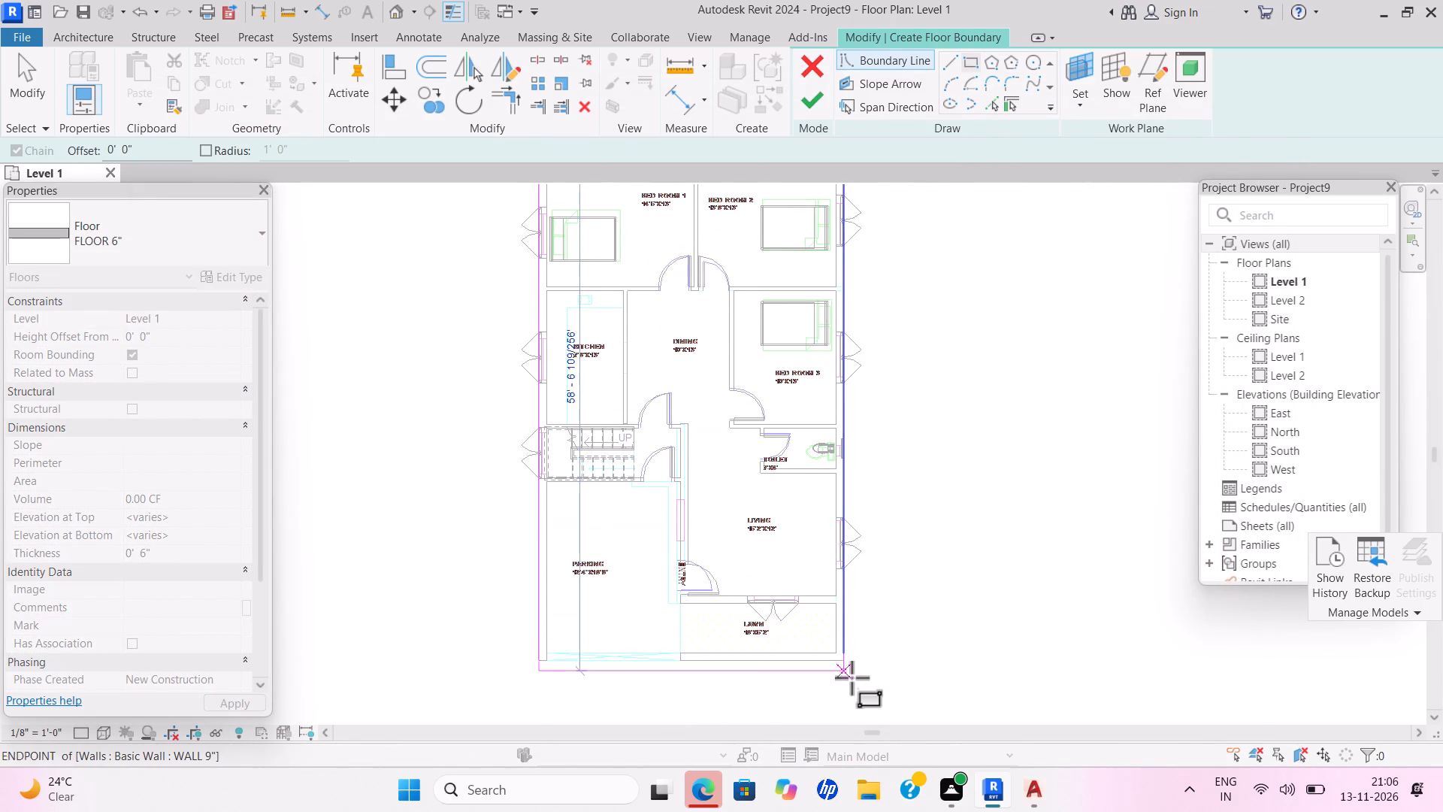
click(849, 662)
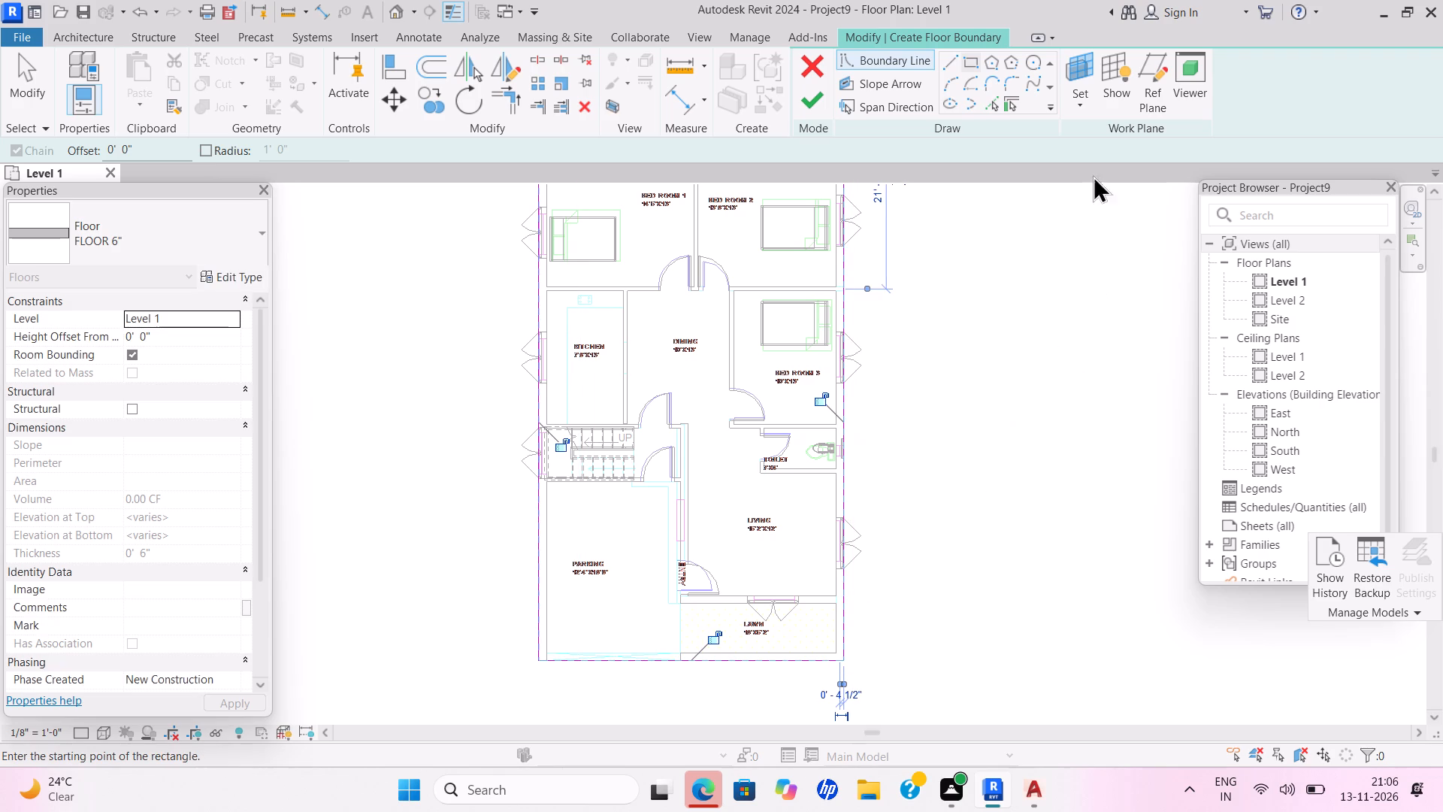
click(819, 89)
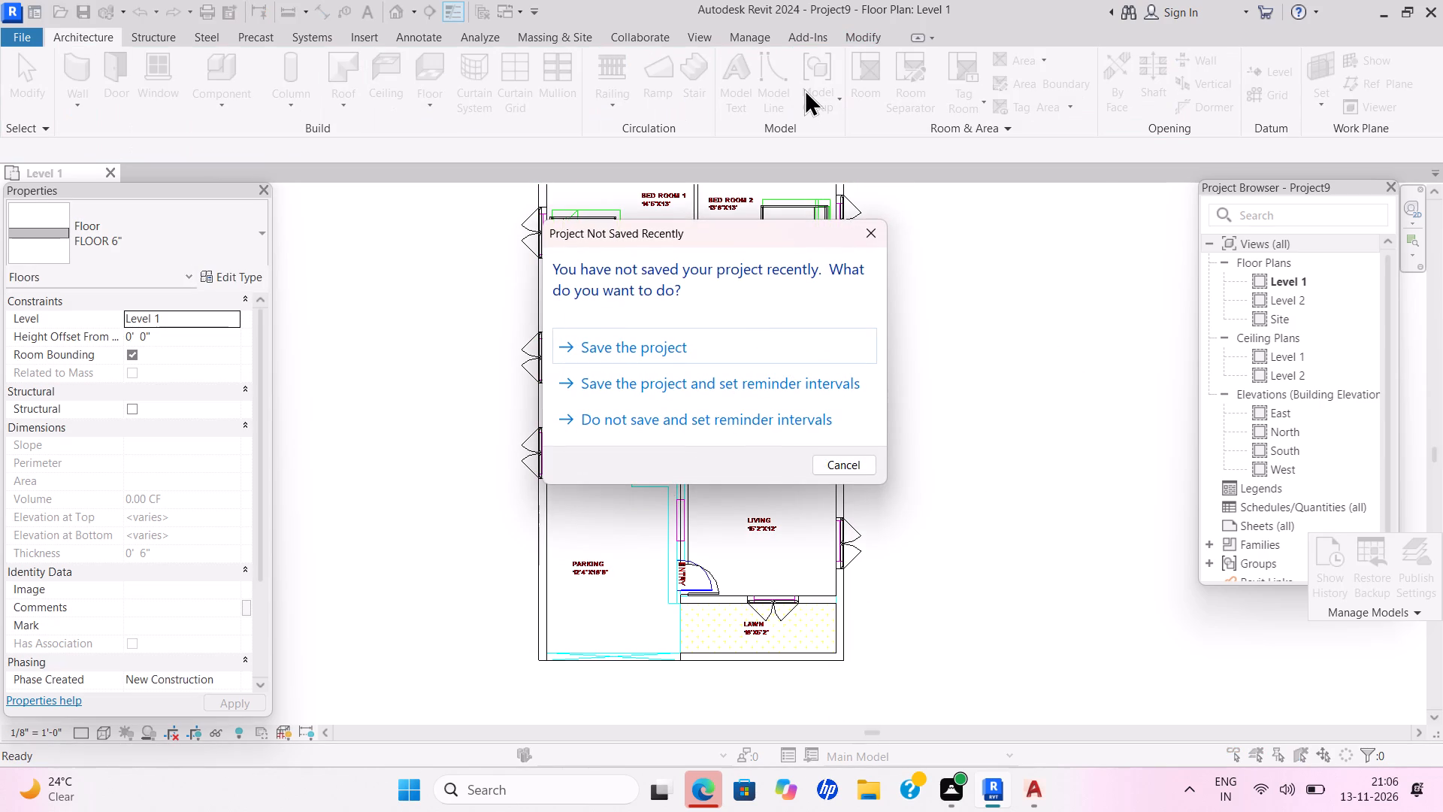
click(866, 241)
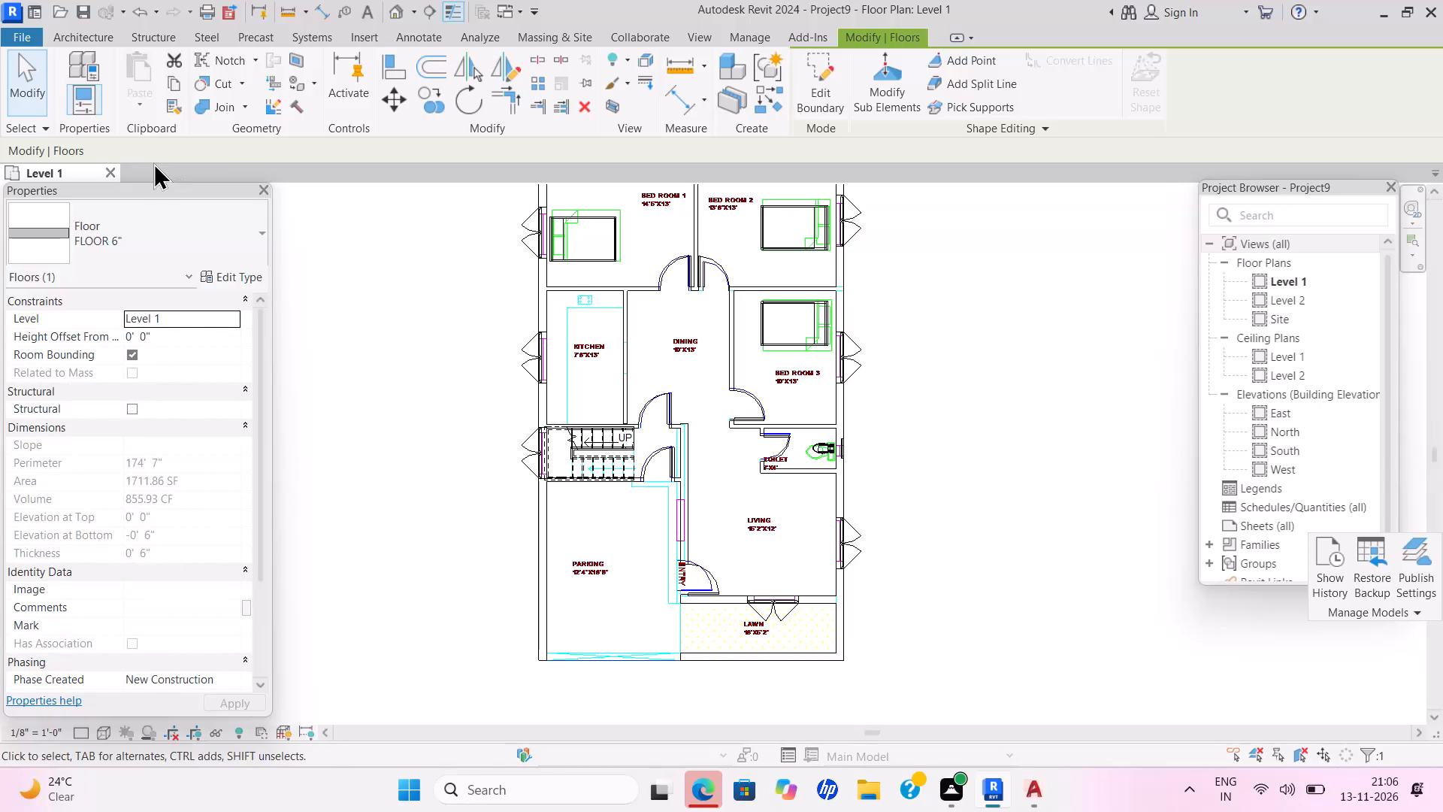
Open the default 3D view of the house and set its visual style to Shaded.
click(389, 12)
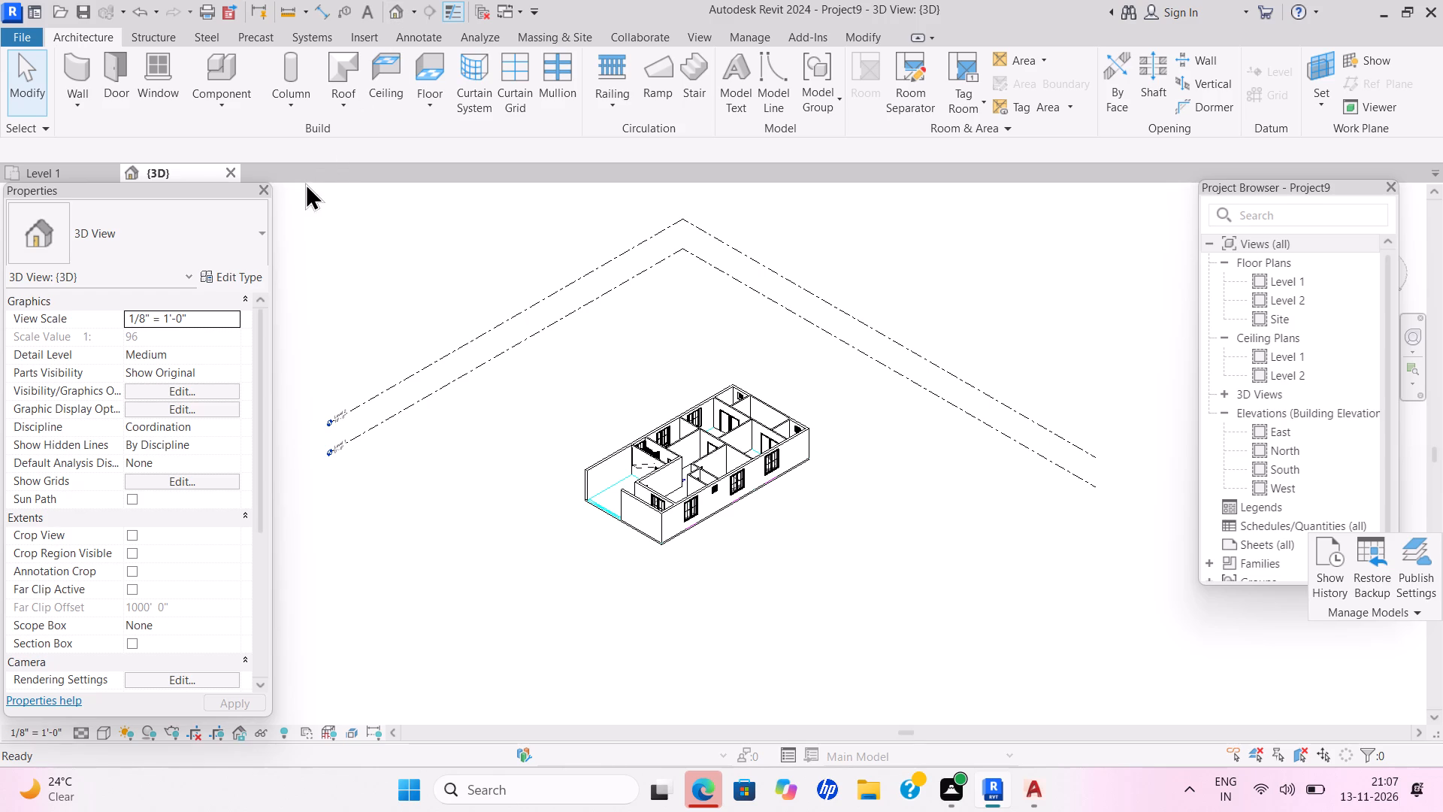
click(95, 734)
click(145, 659)
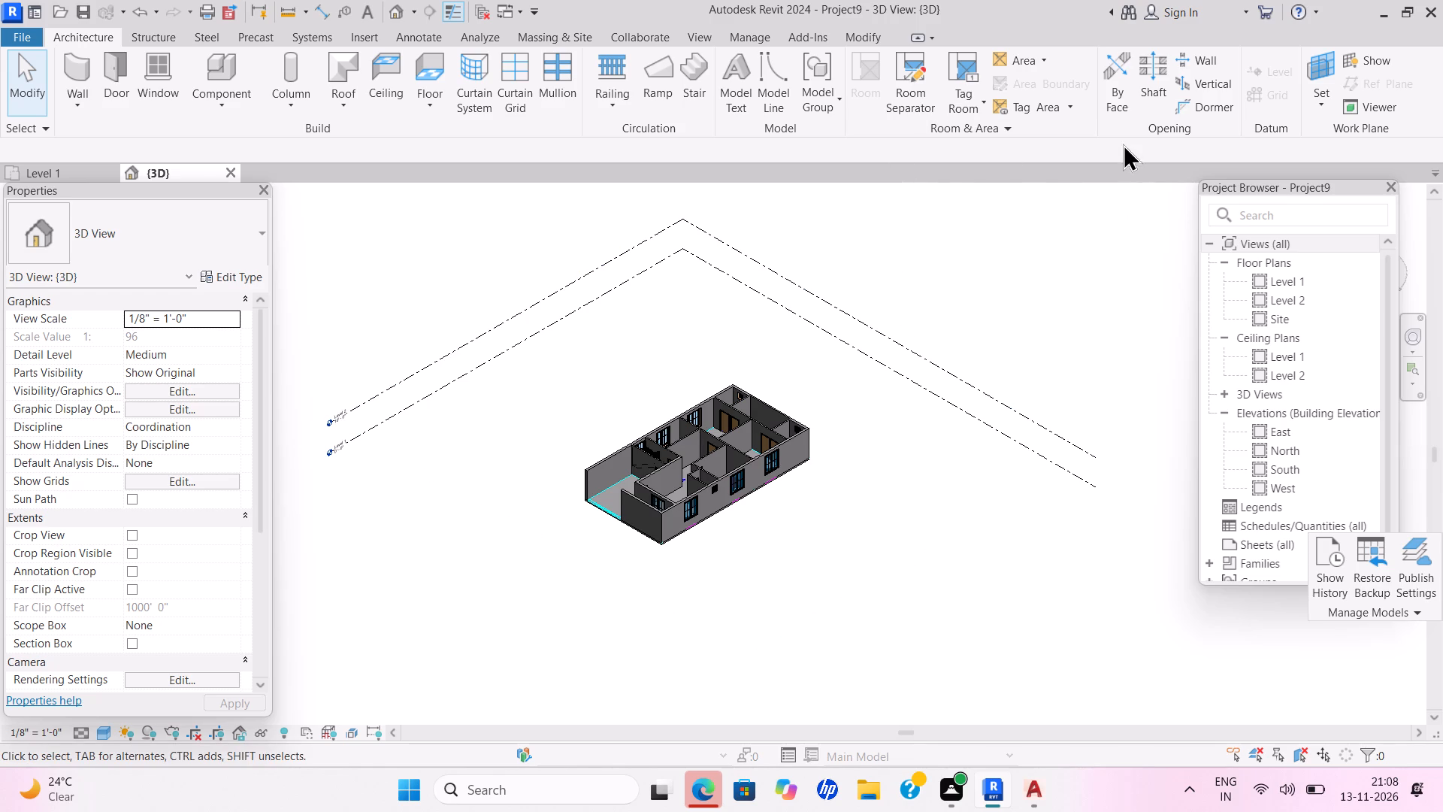
key(Escape)
key(Escape)
key(Escape)
key(Escape)
key(Escape)
key(Escape)
key(Escape)
key(Escape)
key(Escape)
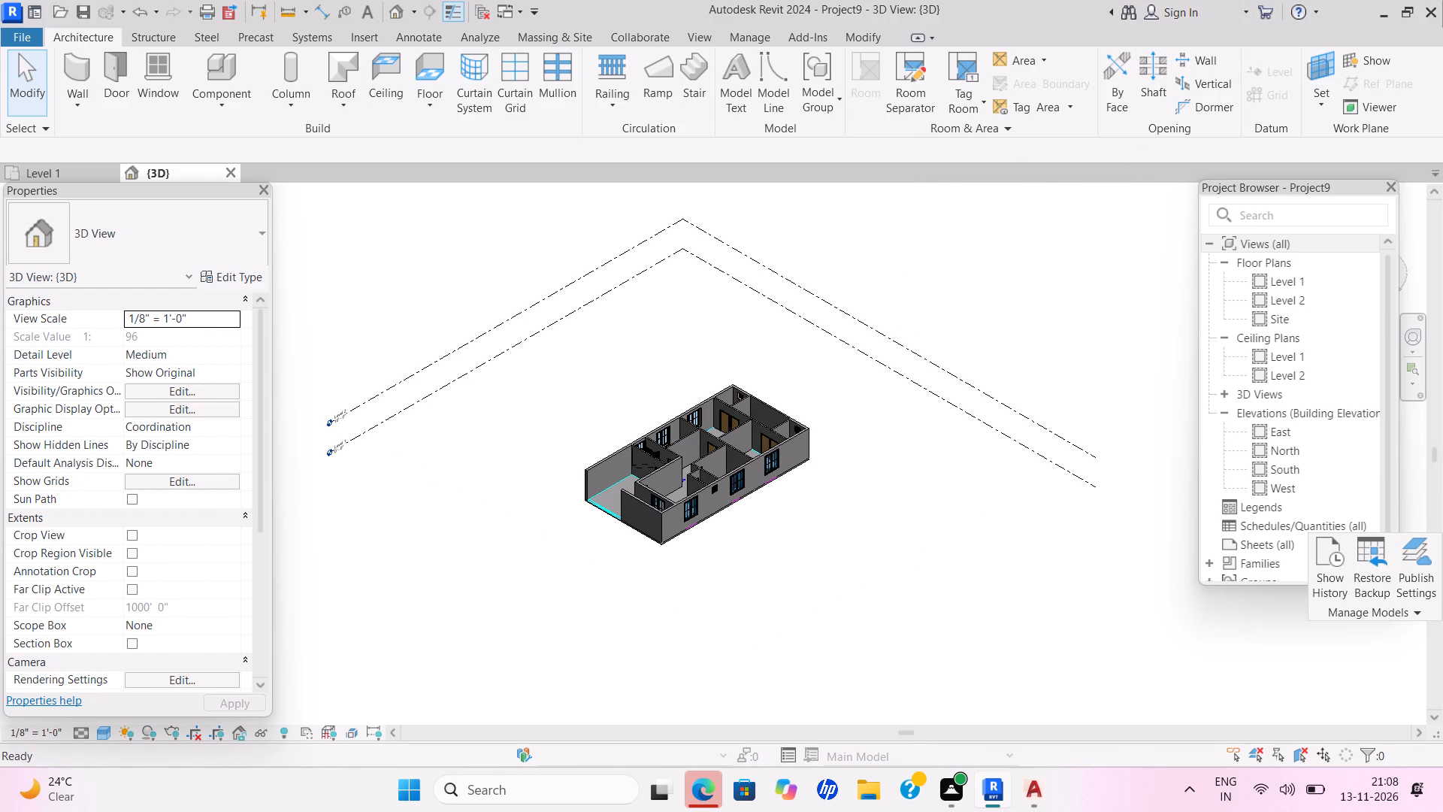
Return to the Level 1 plan and start a roof by footprint based on Level 2, with Defines slope turned off.
click(72, 171)
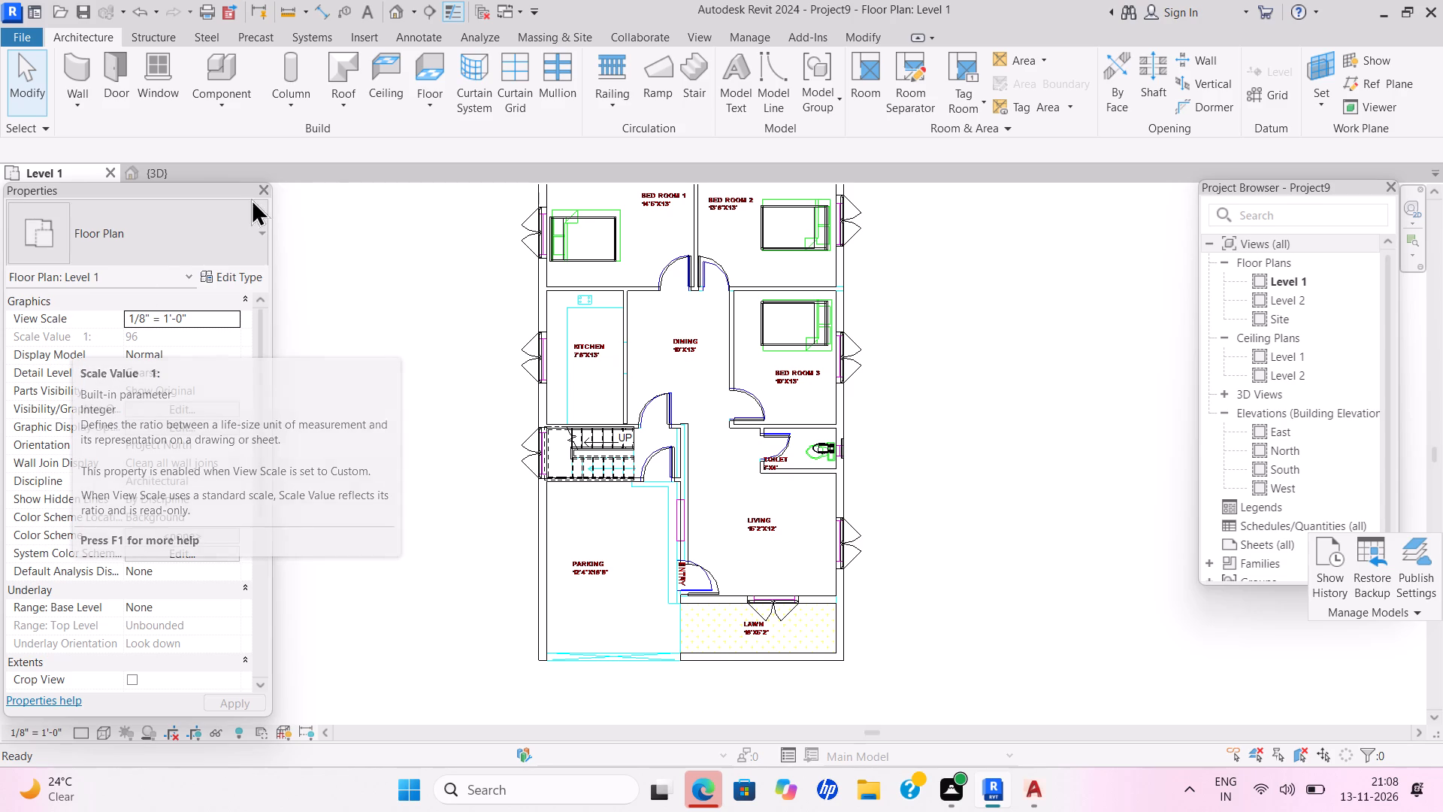
click(341, 95)
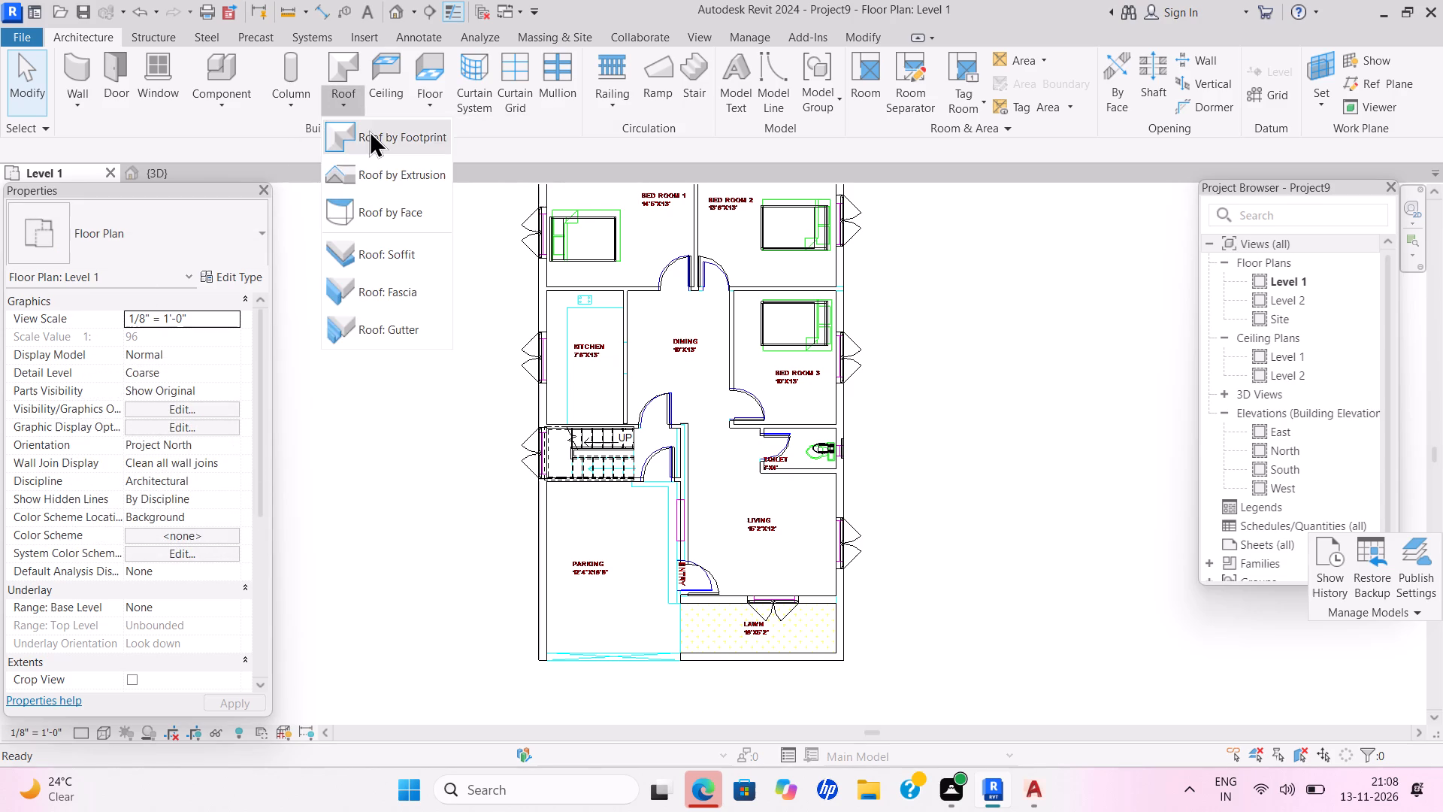
click(371, 134)
click(703, 433)
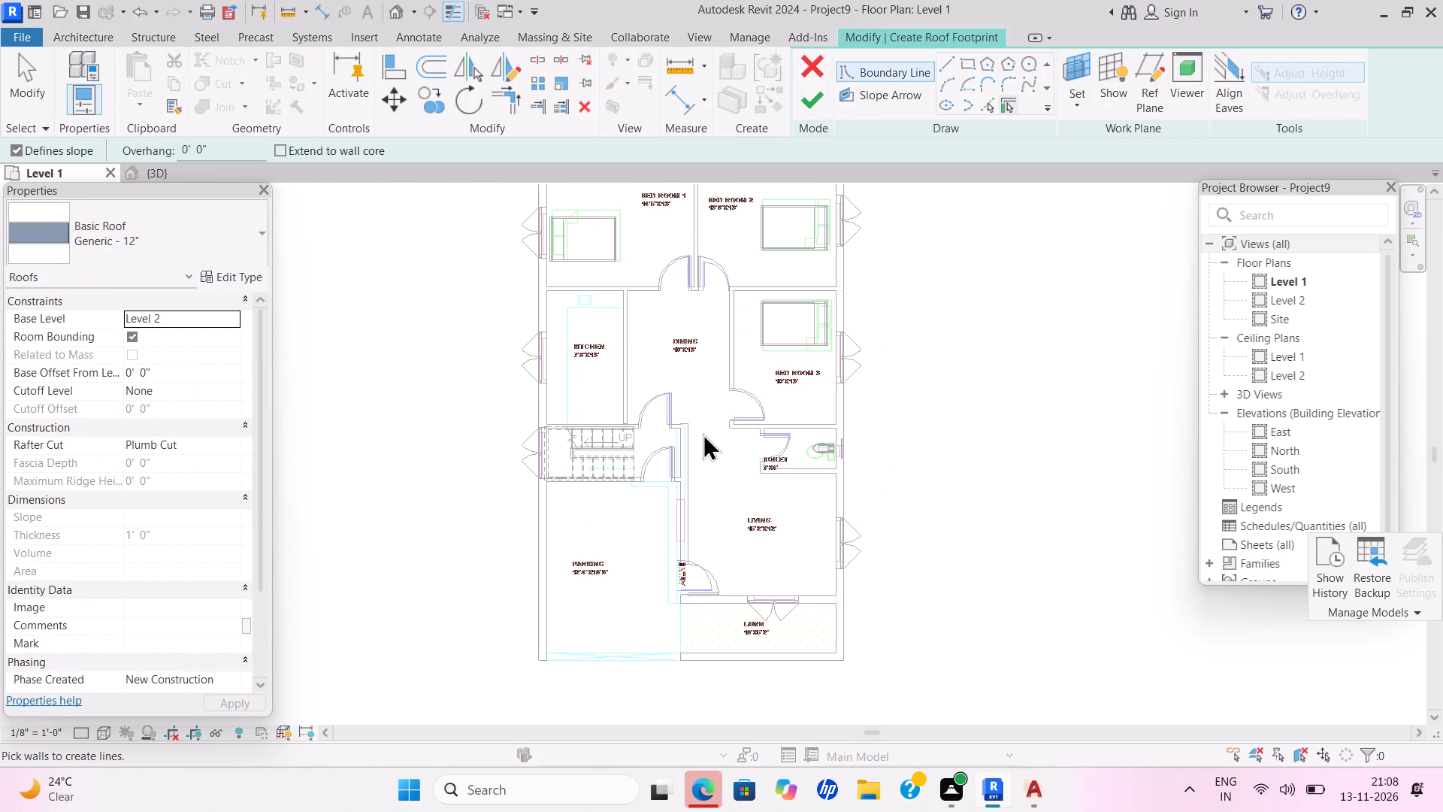
click(17, 150)
Duplicate the Generic - 12" basic roof type as ROOF 6".
click(231, 278)
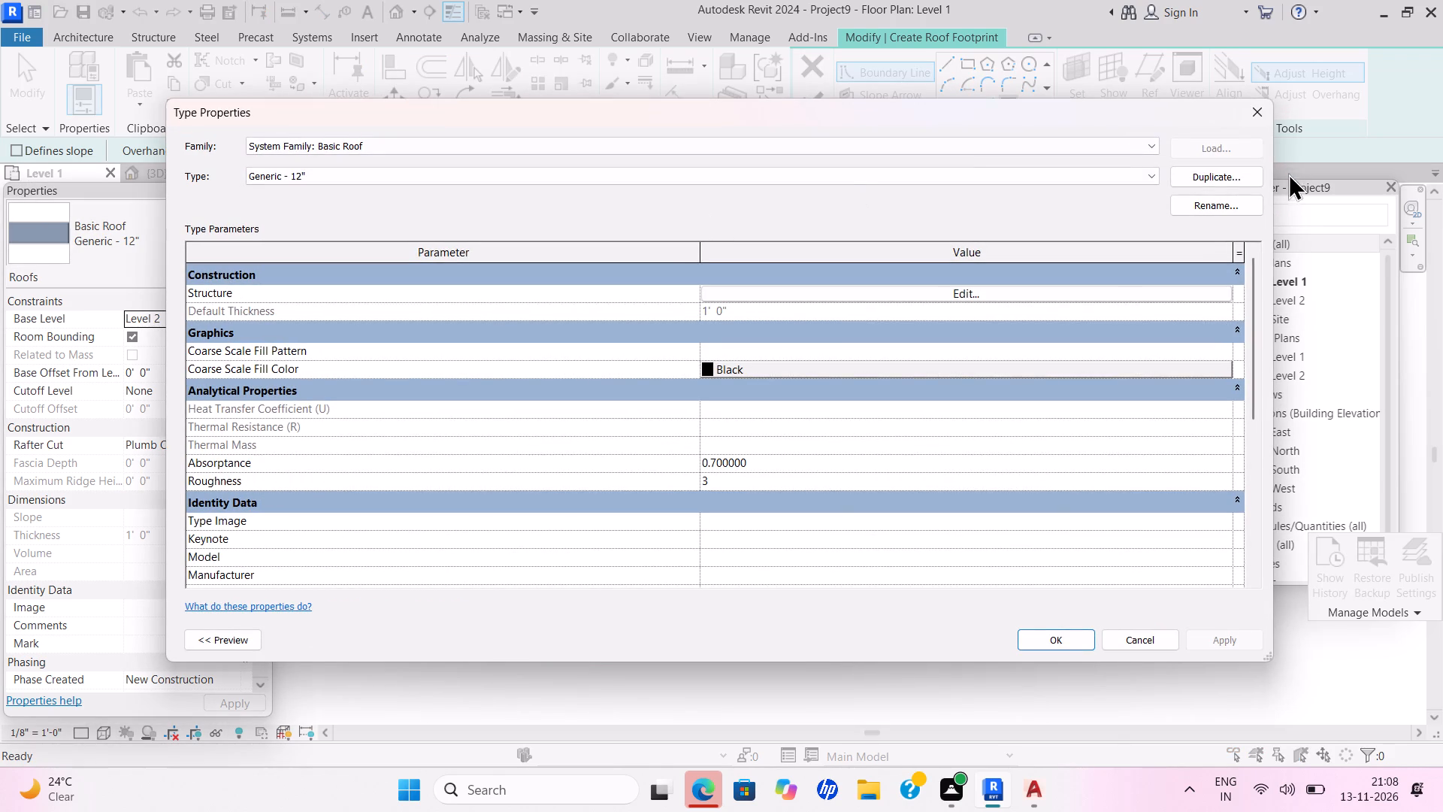
click(1242, 174)
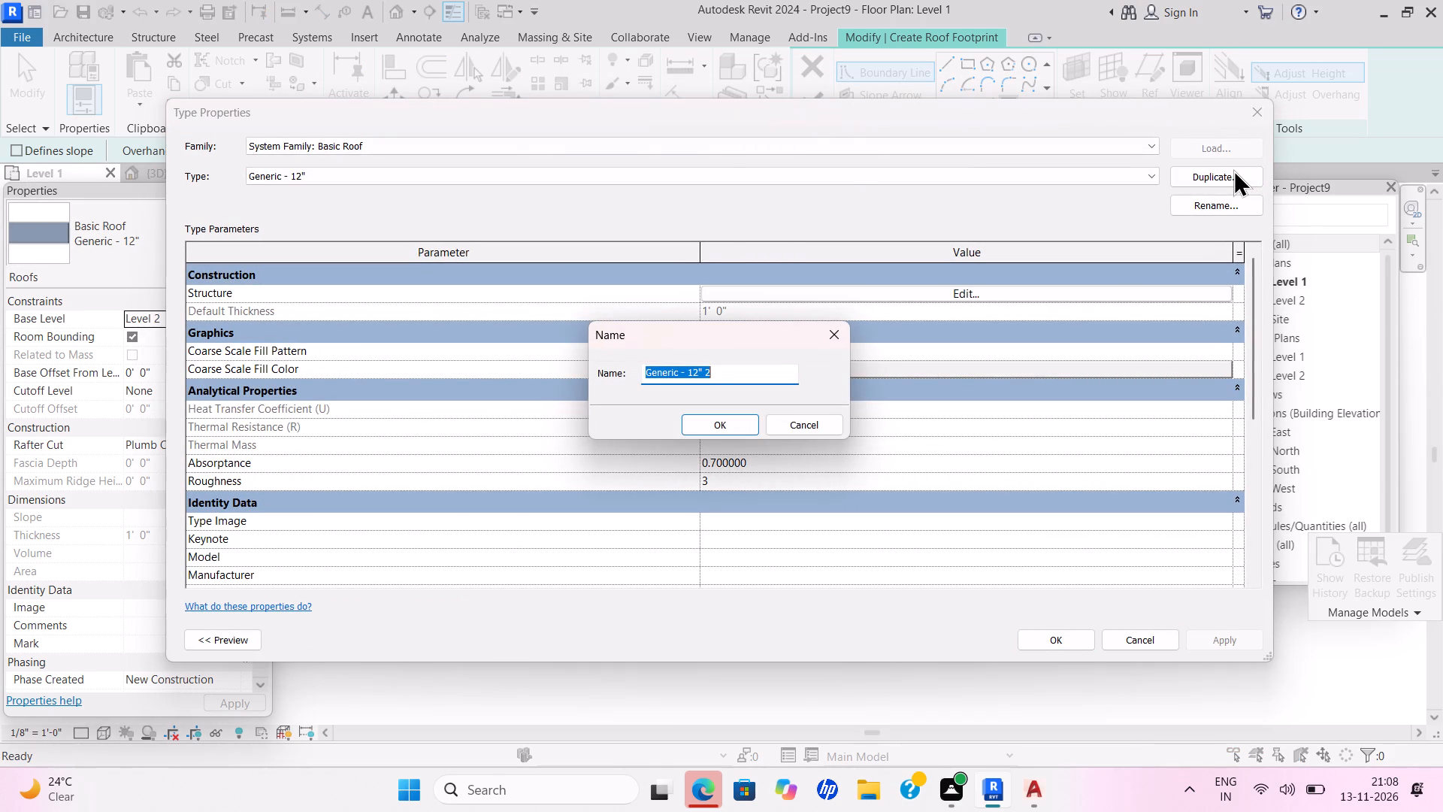
key(BackSpace)
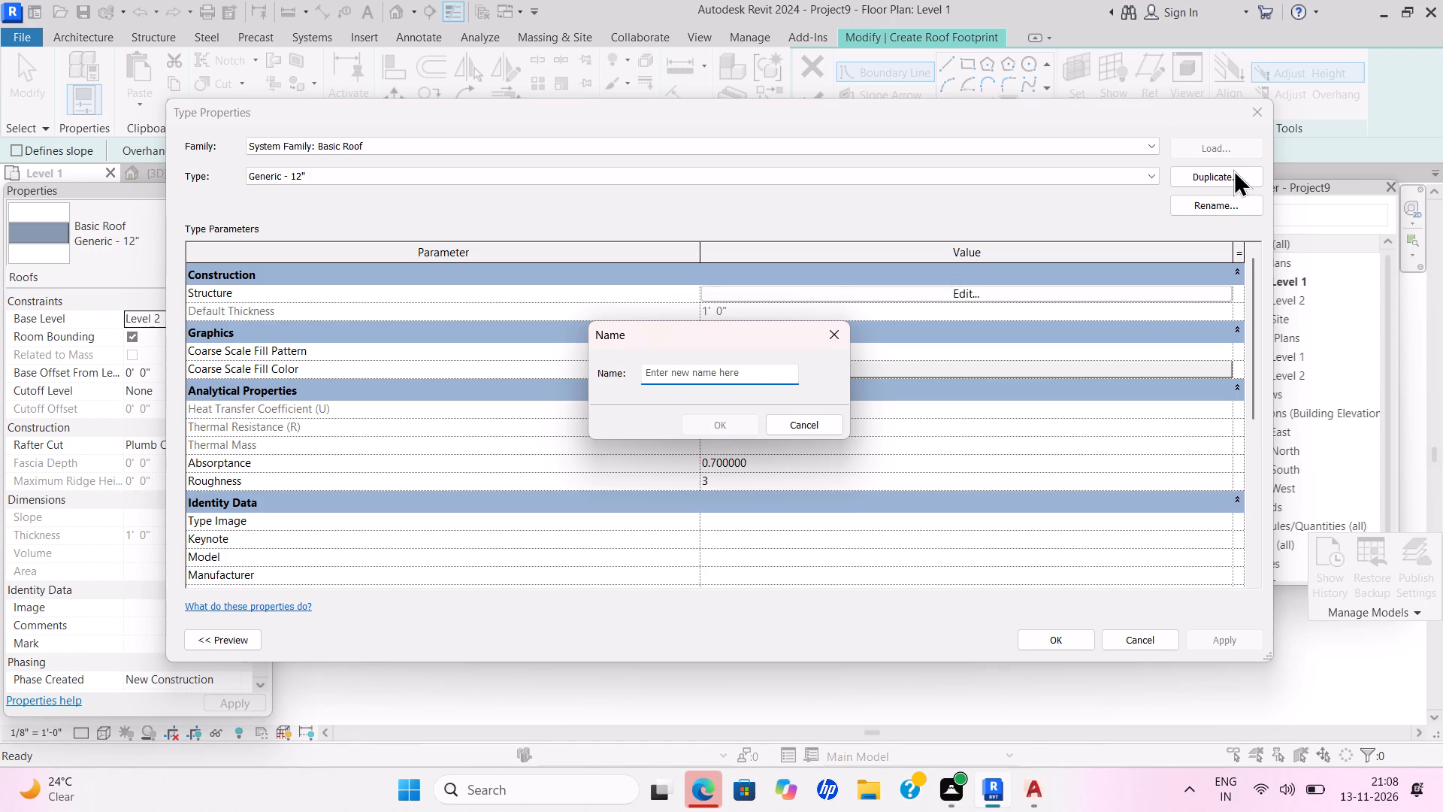
text(ROOF 6")
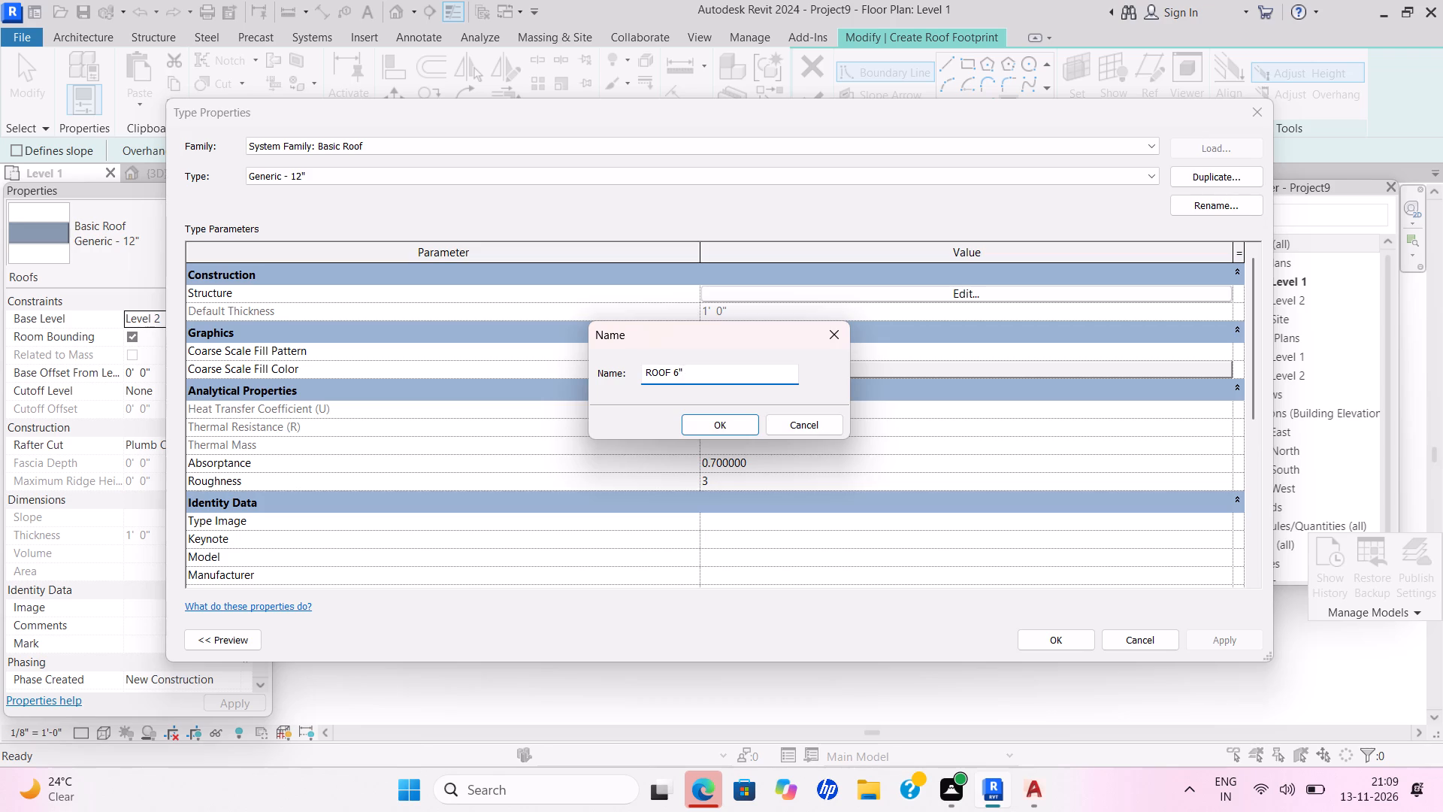
key(Return)
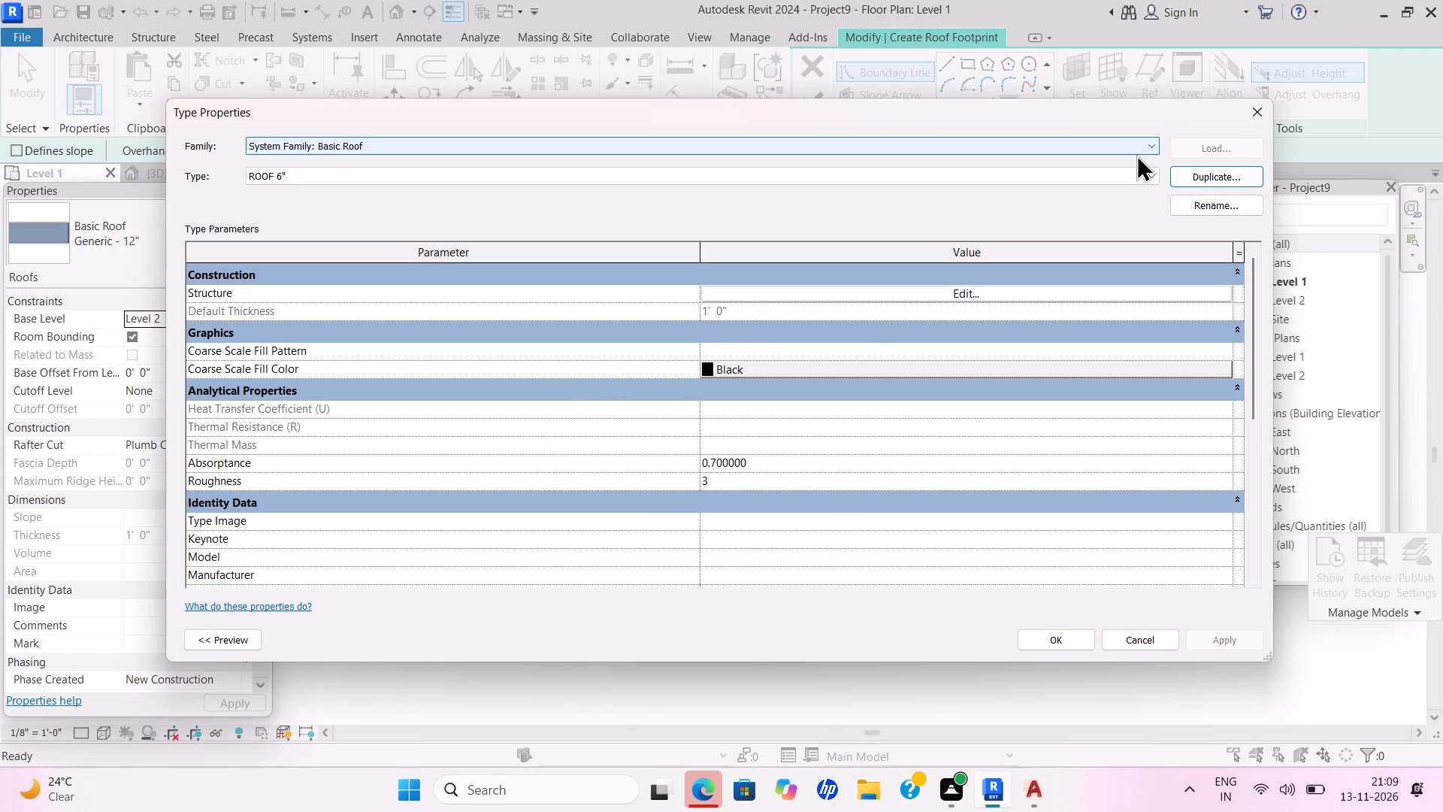
Set the structure layer thickness of the ROOF 6" type to 6" and accept the type settings.
click(961, 293)
drag(800, 283, 794, 294)
key(BackSpace)
text(6")
key(Return)
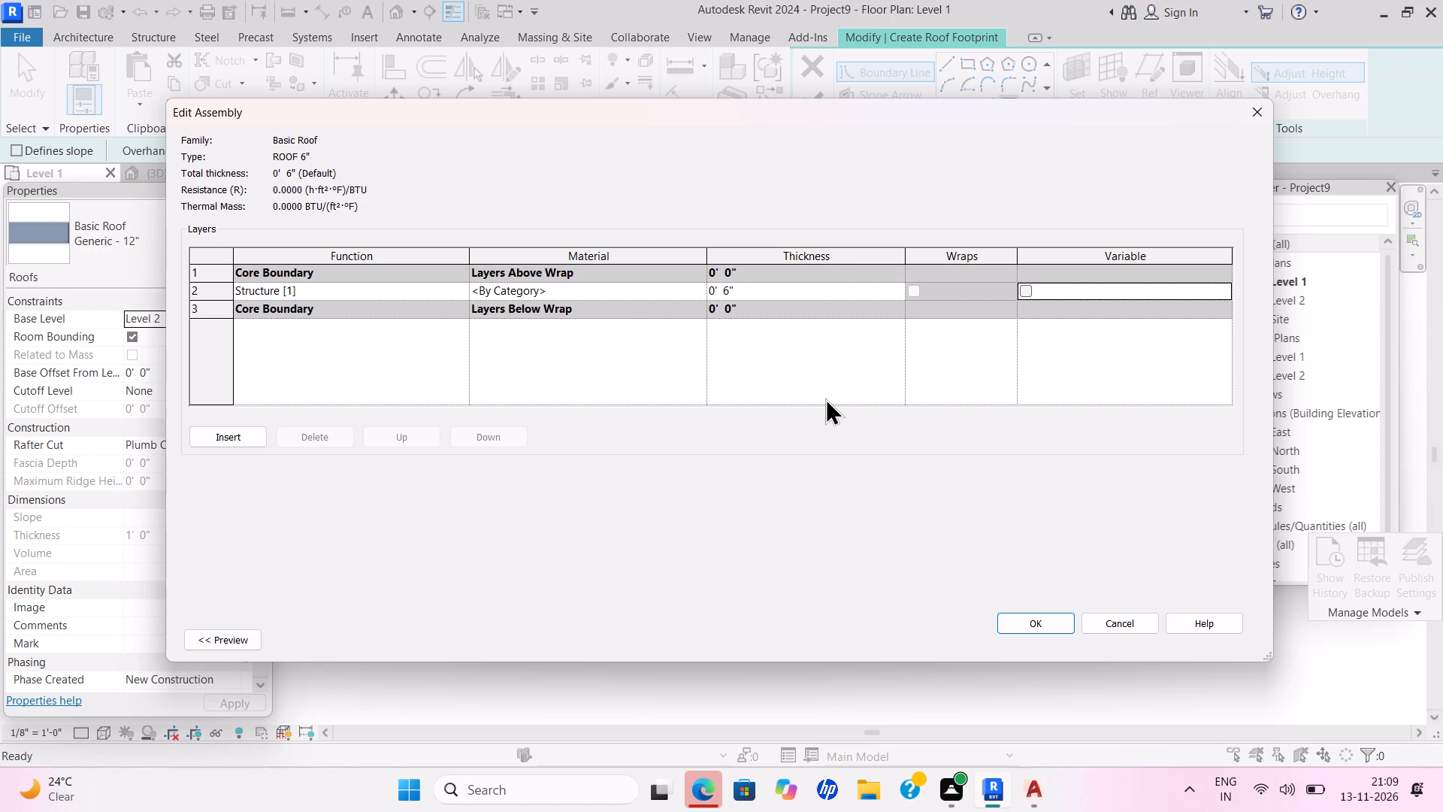
click(1039, 621)
click(1039, 635)
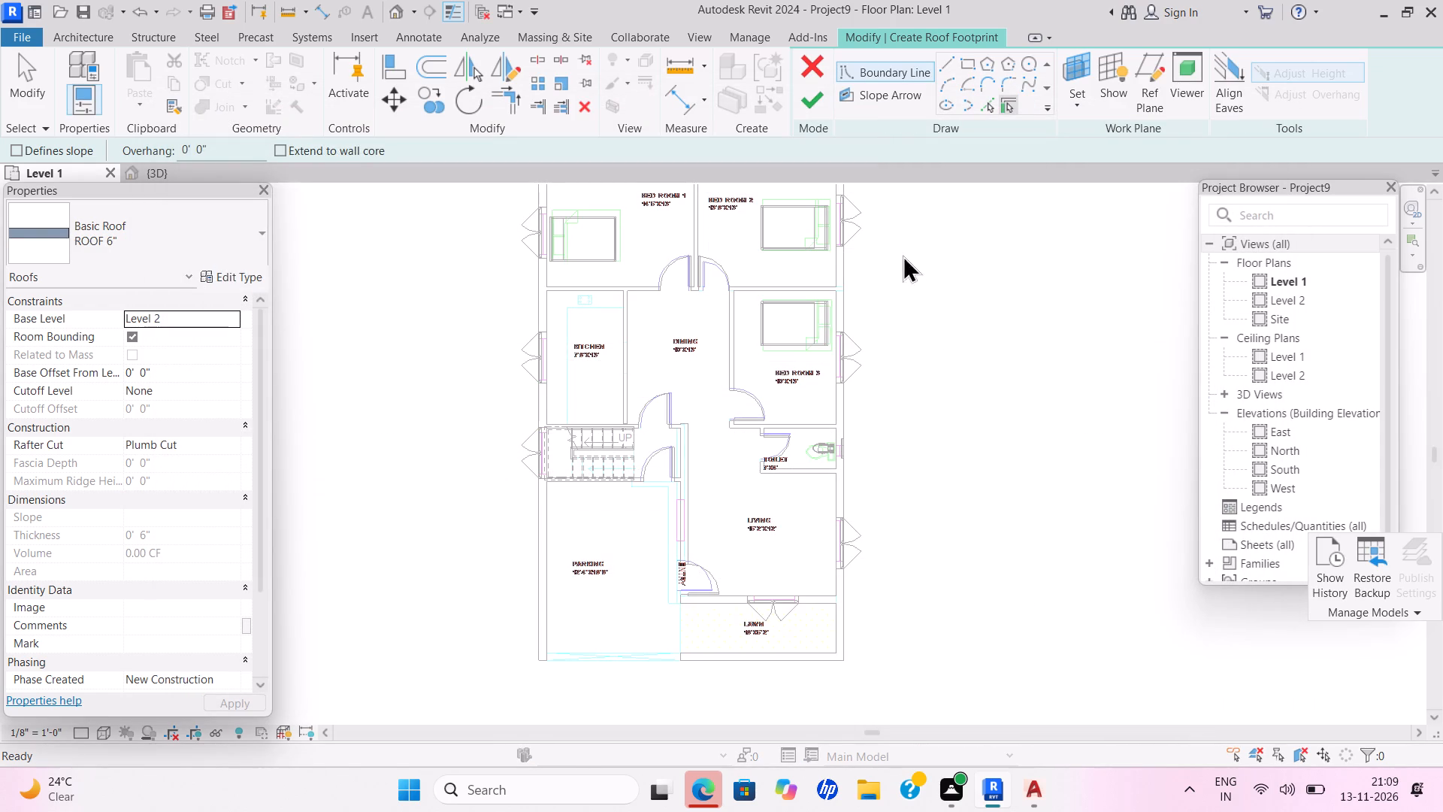
Sketch a rectangular roof footprint around the whole house, offset 3' outward from the exterior wall corners.
double_click(972, 60)
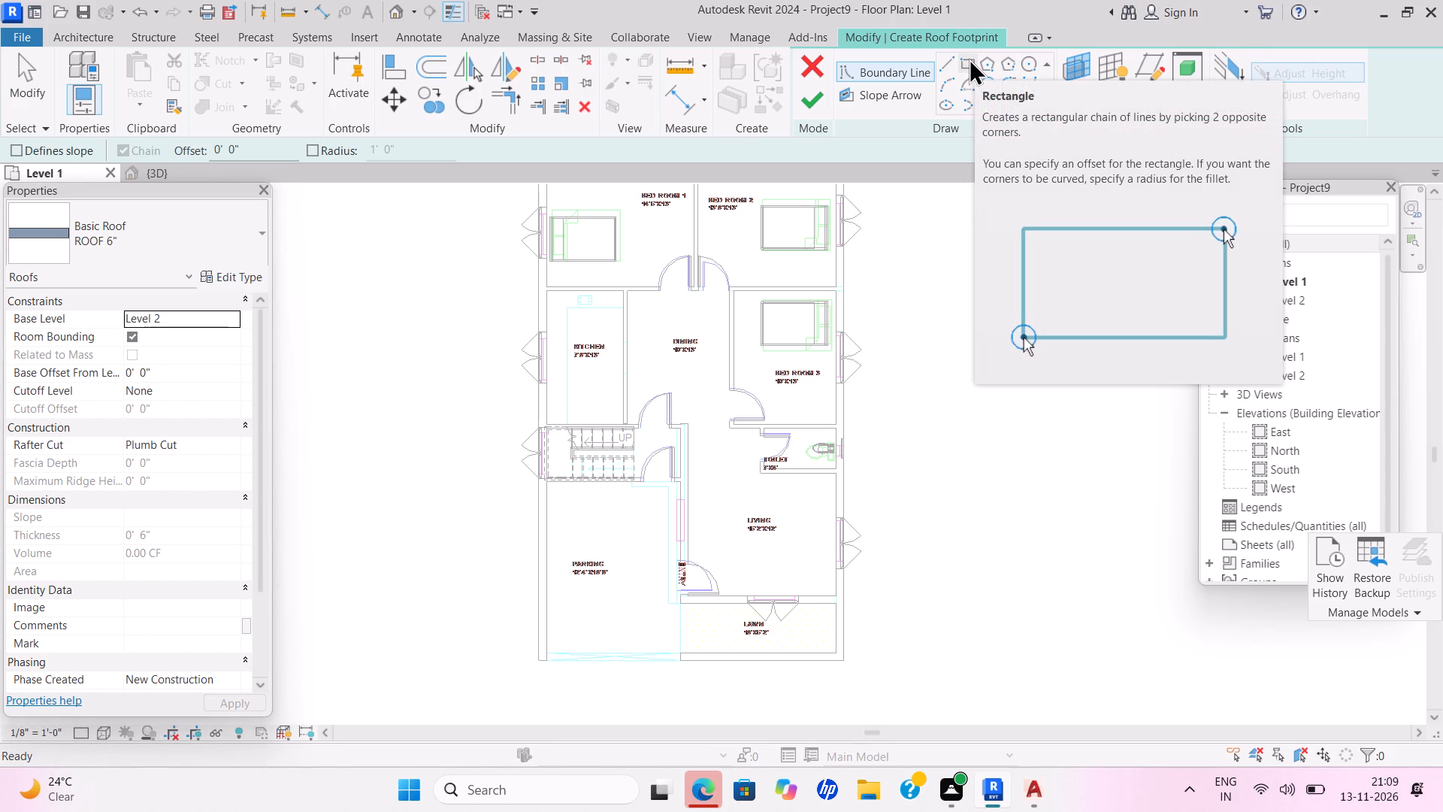
drag(266, 146, 196, 151)
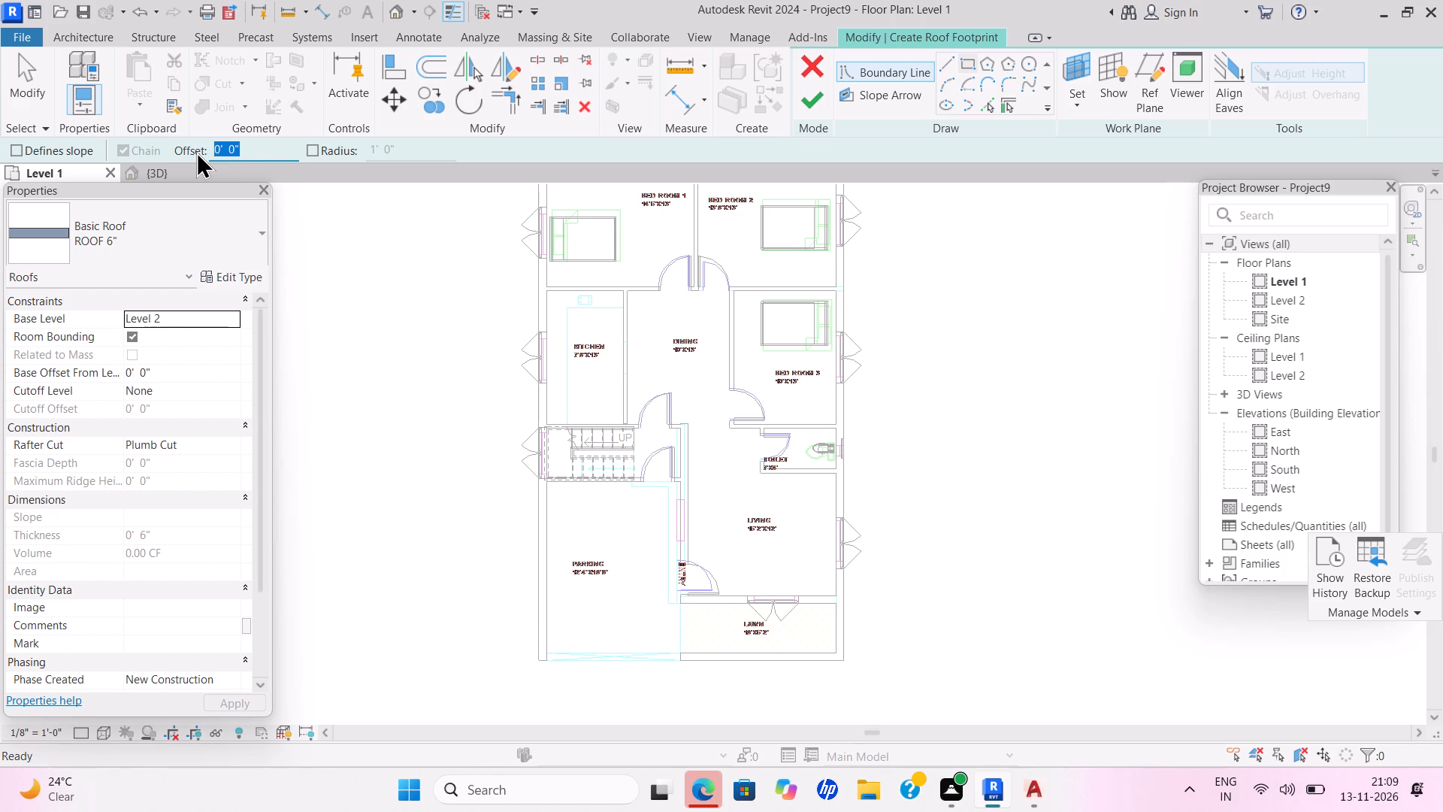
key(BackSpace)
text(3')
key(Return)
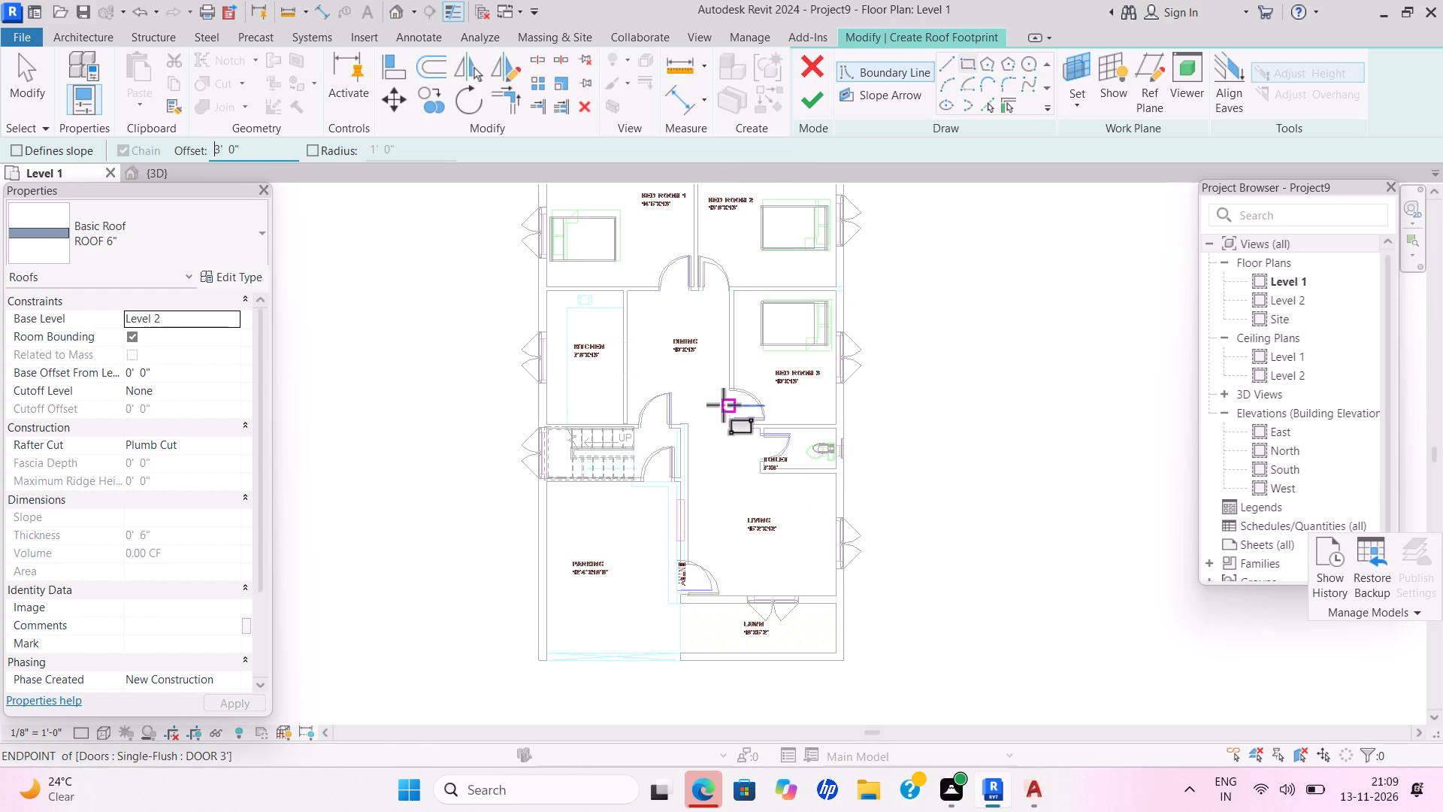
middle_drag(713, 423, 734, 526)
scroll(681, 526, down, 2)
middle_drag(681, 526, 682, 629)
scroll(681, 544, up, 1)
scroll(679, 558, down, 1)
scroll(679, 566, up, 1)
scroll(679, 577, down, 4)
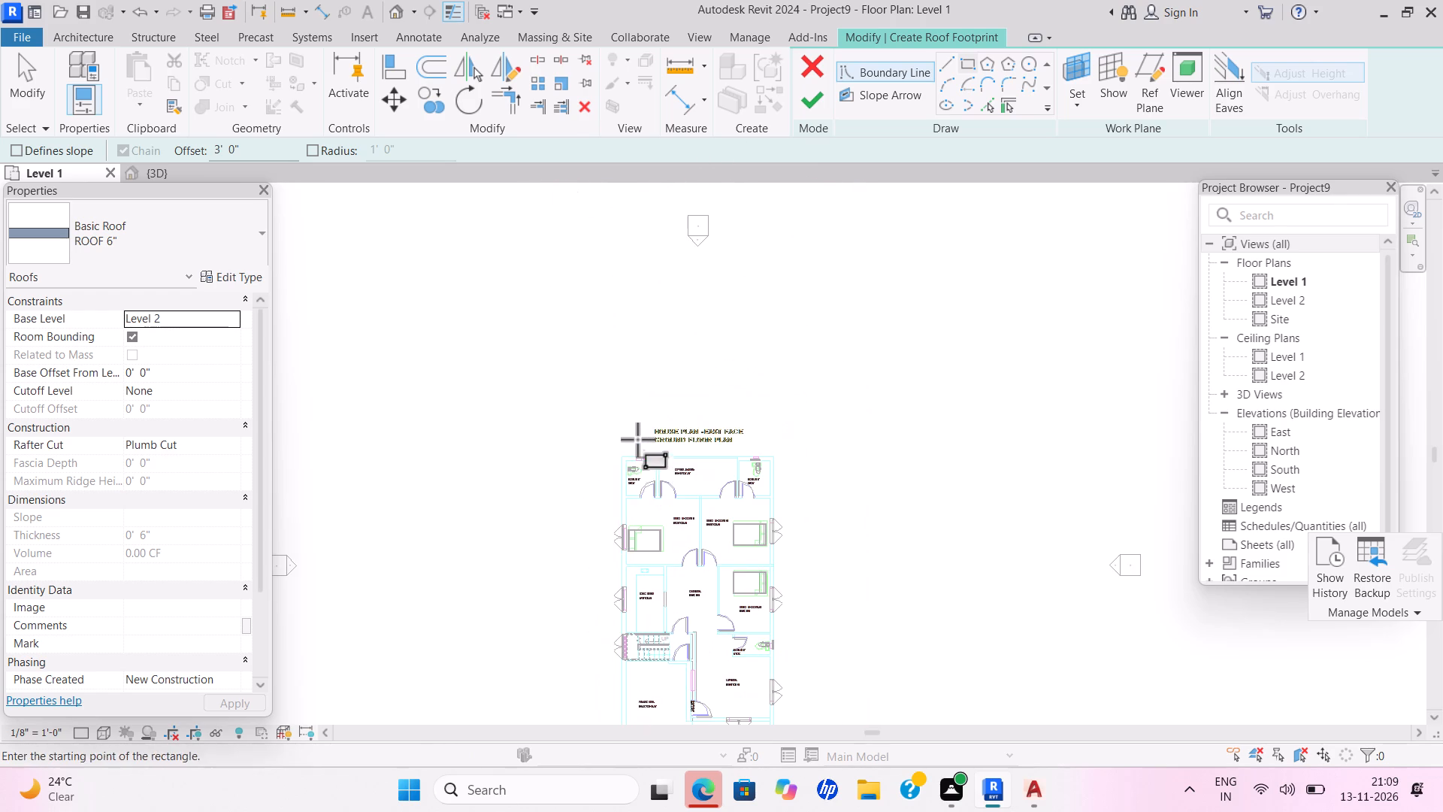
drag(615, 453, 625, 467)
scroll(782, 572, up, 1)
middle_drag(782, 572, 782, 562)
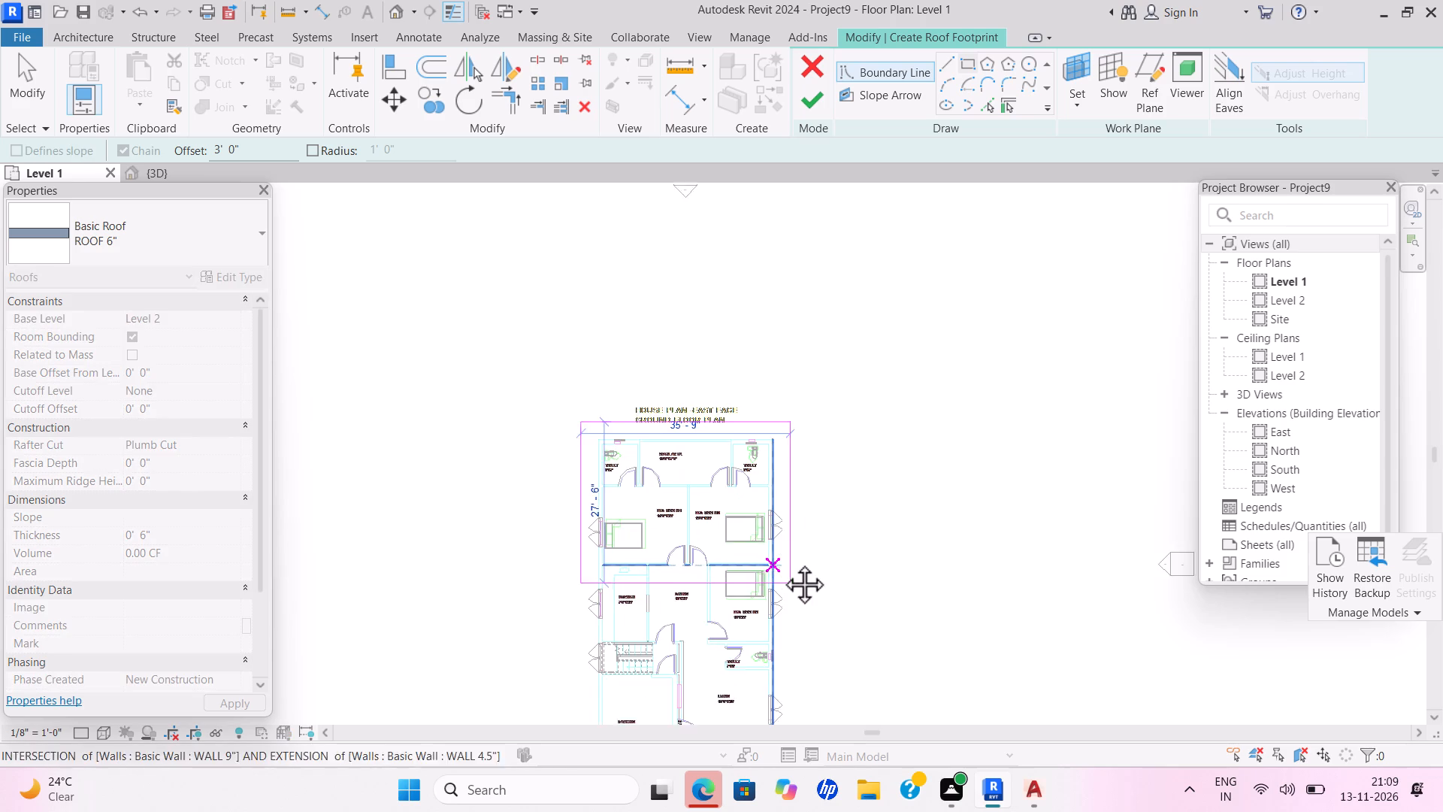
middle_drag(782, 562, 792, 398)
scroll(792, 398, up, 1)
scroll(792, 398, down, 1)
scroll(790, 397, up, 1)
scroll(778, 398, down, 1)
middle_drag(771, 399, 764, 398)
scroll(771, 399, up, 1)
scroll(770, 399, down, 1)
scroll(769, 399, up, 2)
scroll(764, 398, down, 2)
scroll(764, 398, up, 1)
scroll(764, 398, down, 1)
scroll(764, 398, up, 3)
scroll(764, 398, down, 2)
scroll(764, 398, up, 4)
scroll(764, 398, down, 1)
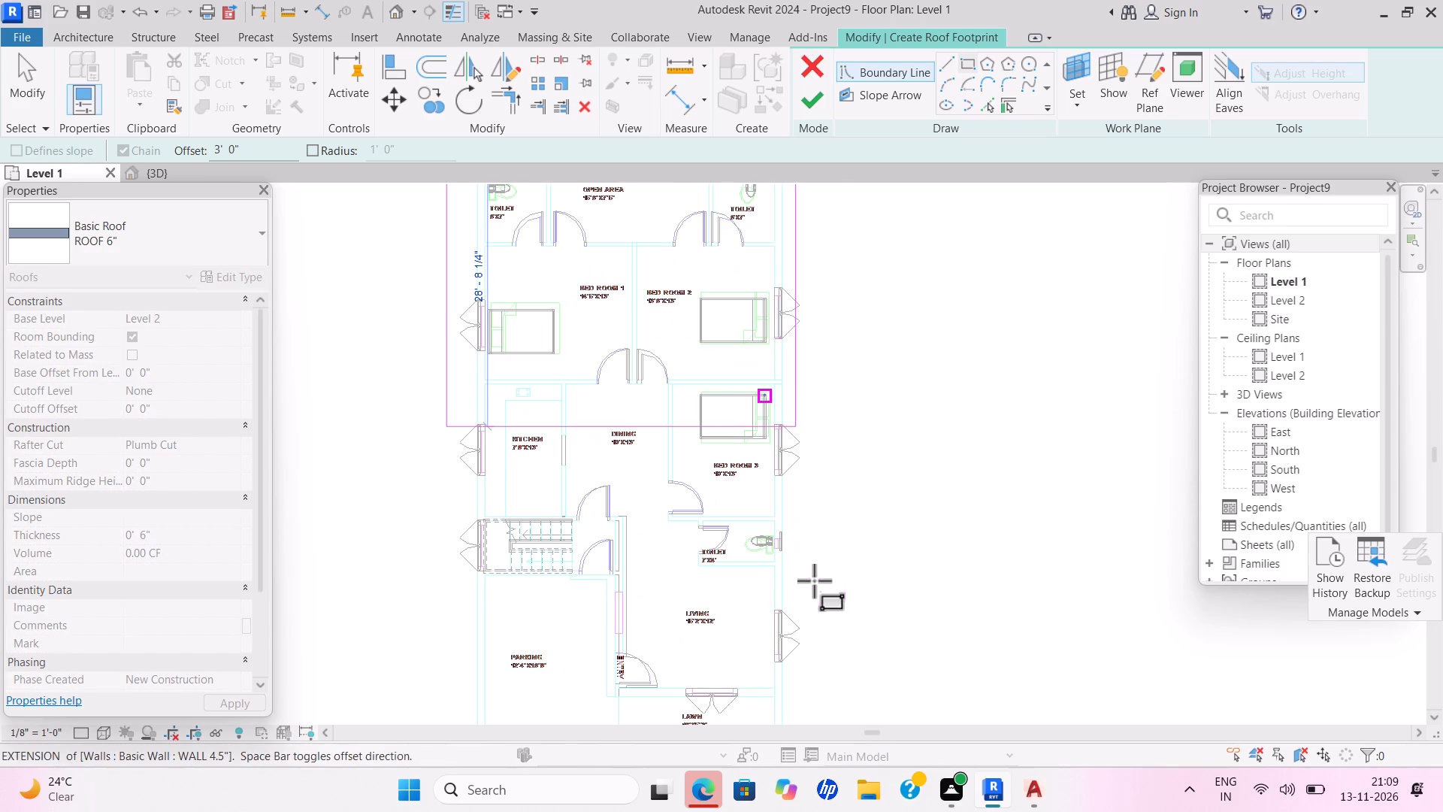
middle_drag(799, 569, 850, 388)
click(838, 577)
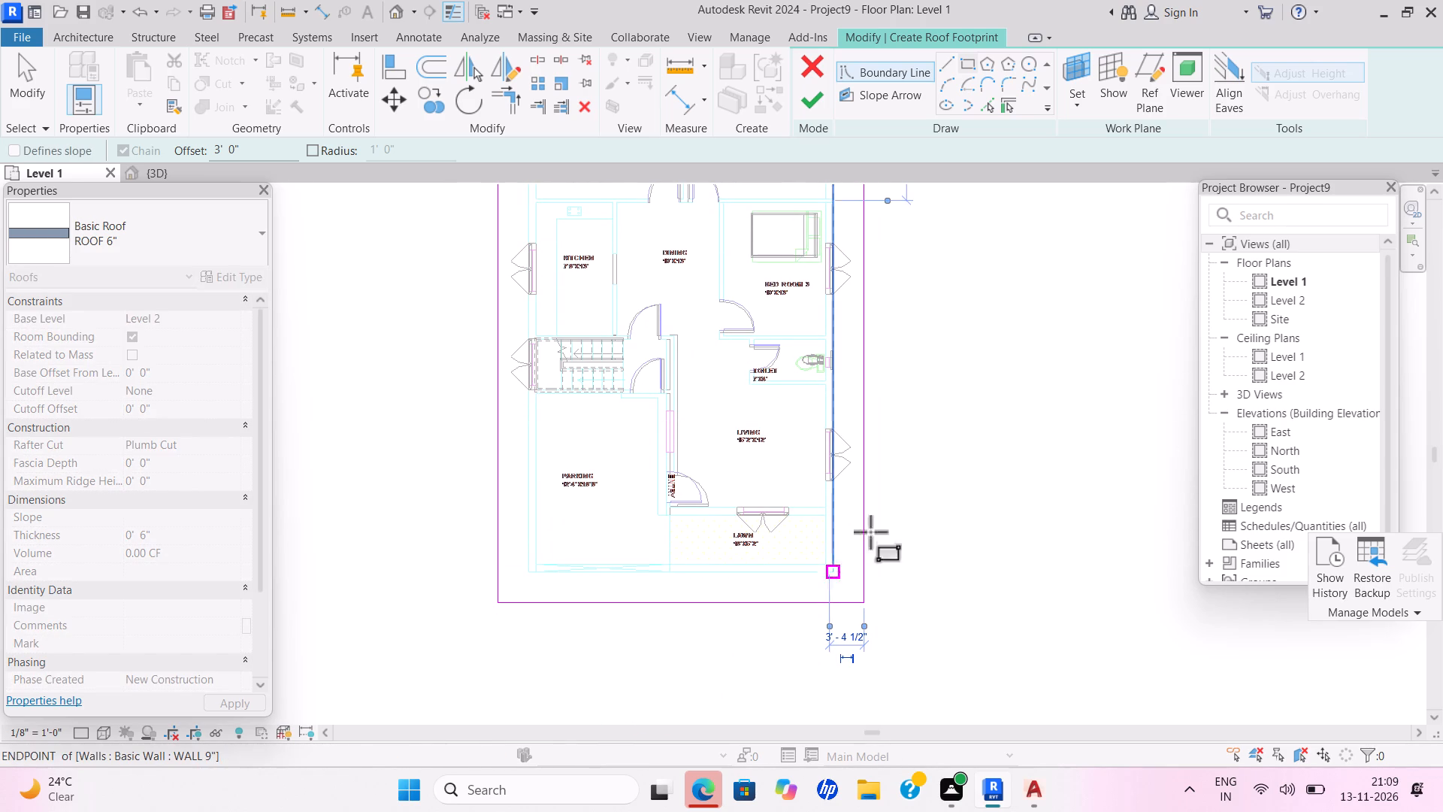
Finish the roof footprint, attach the highlighted walls to the roof, and clear the selection.
click(827, 105)
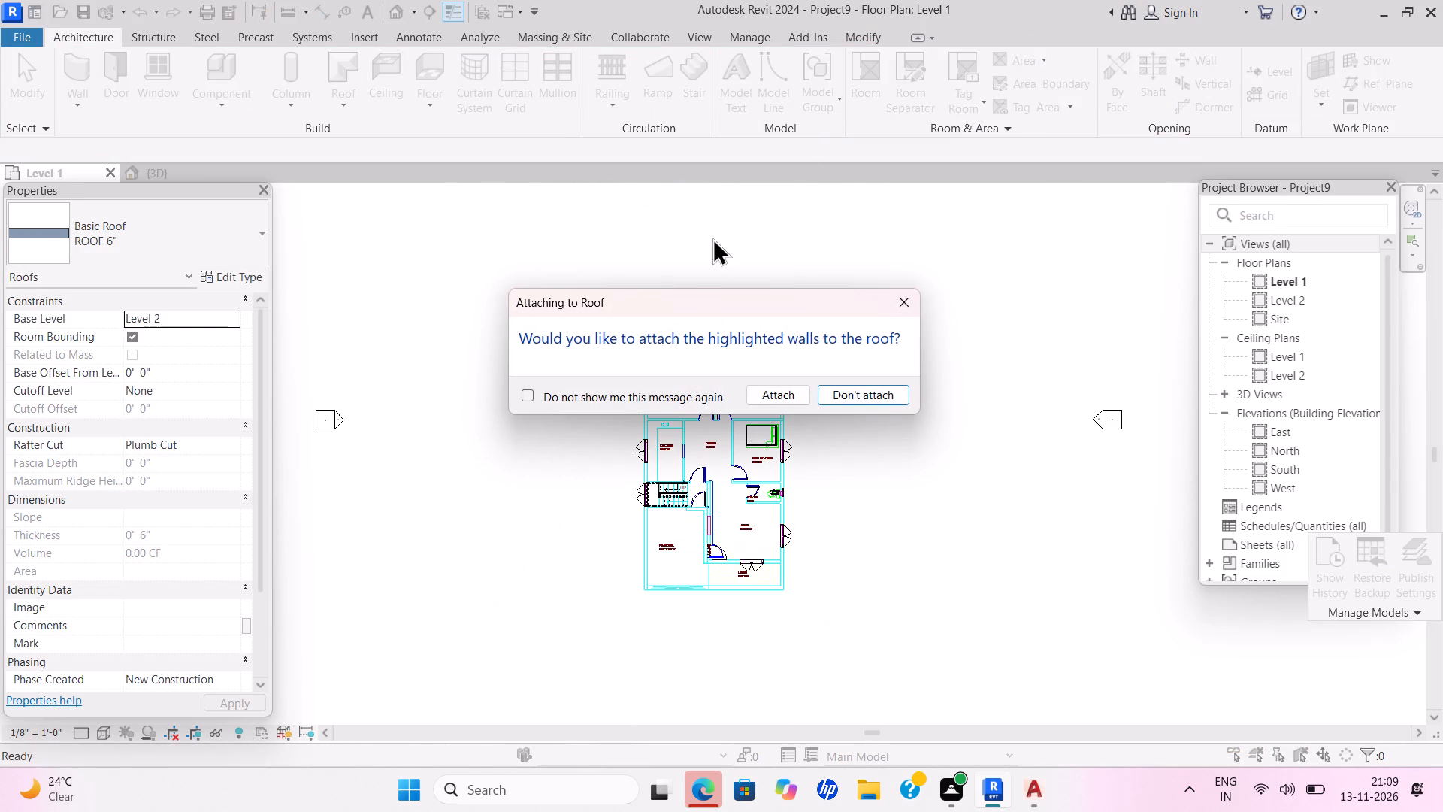
click(771, 396)
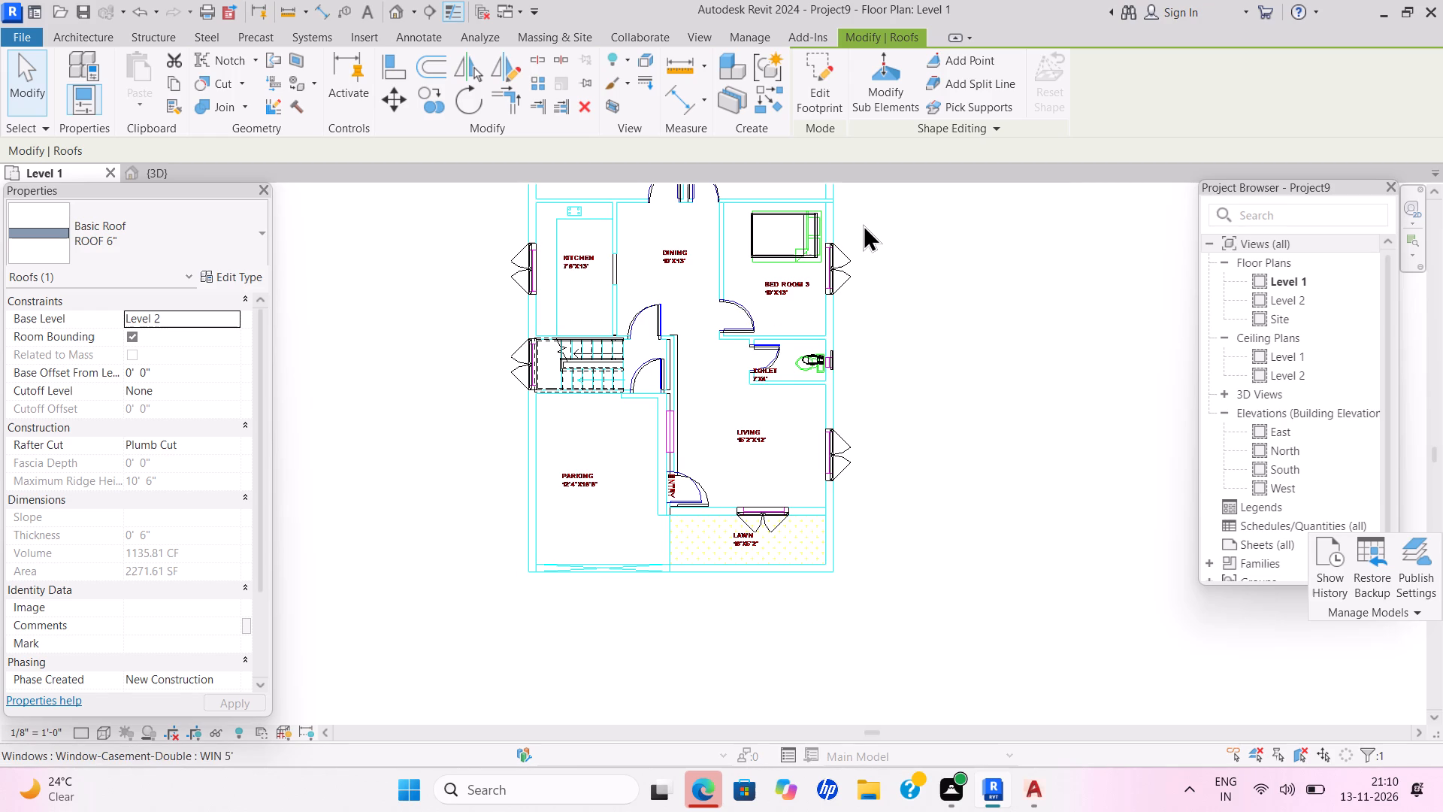
key(Escape)
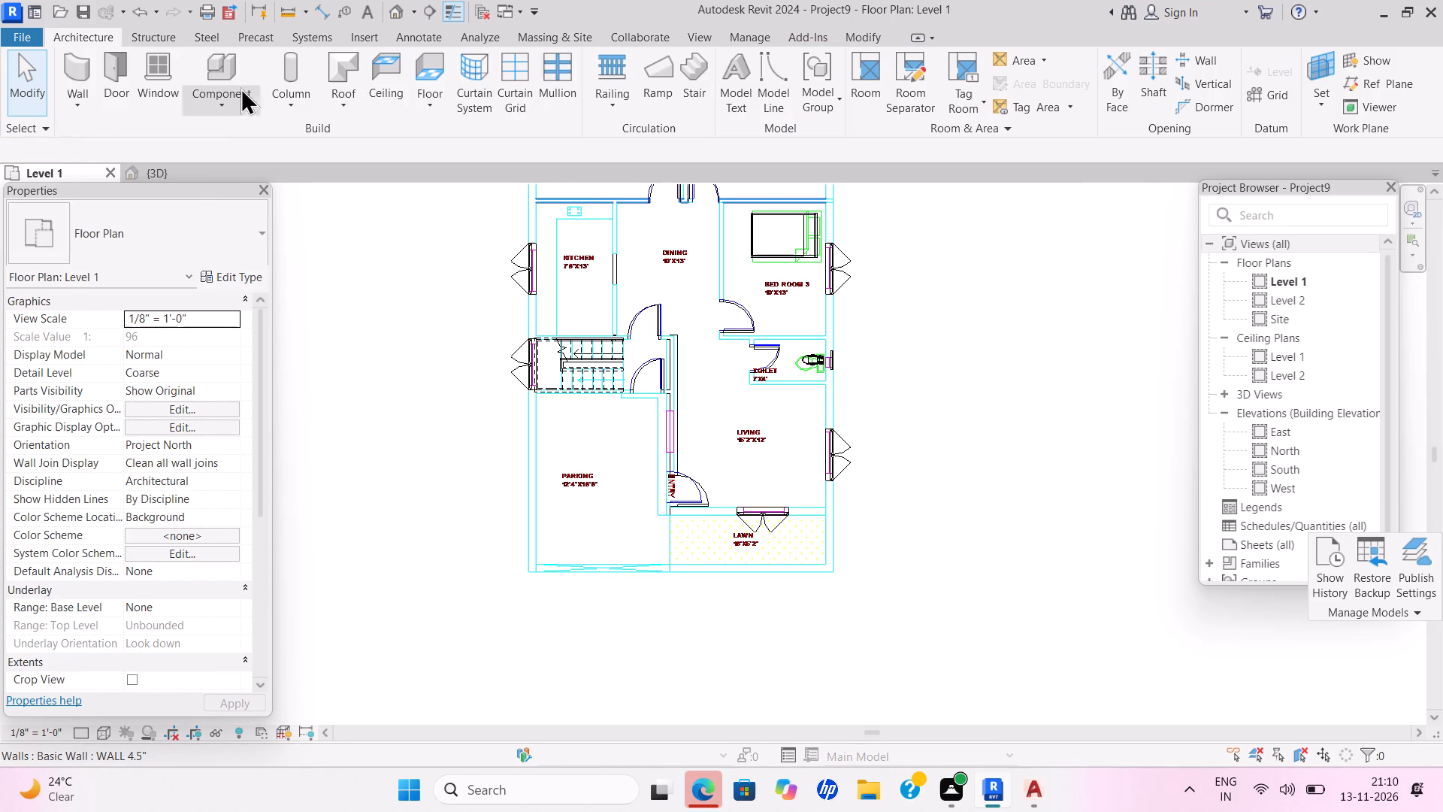
Start a Handrail - Rectangular railing path sketch with base level Level 2 and a base offset of 6".
click(188, 169)
key(Escape)
click(58, 167)
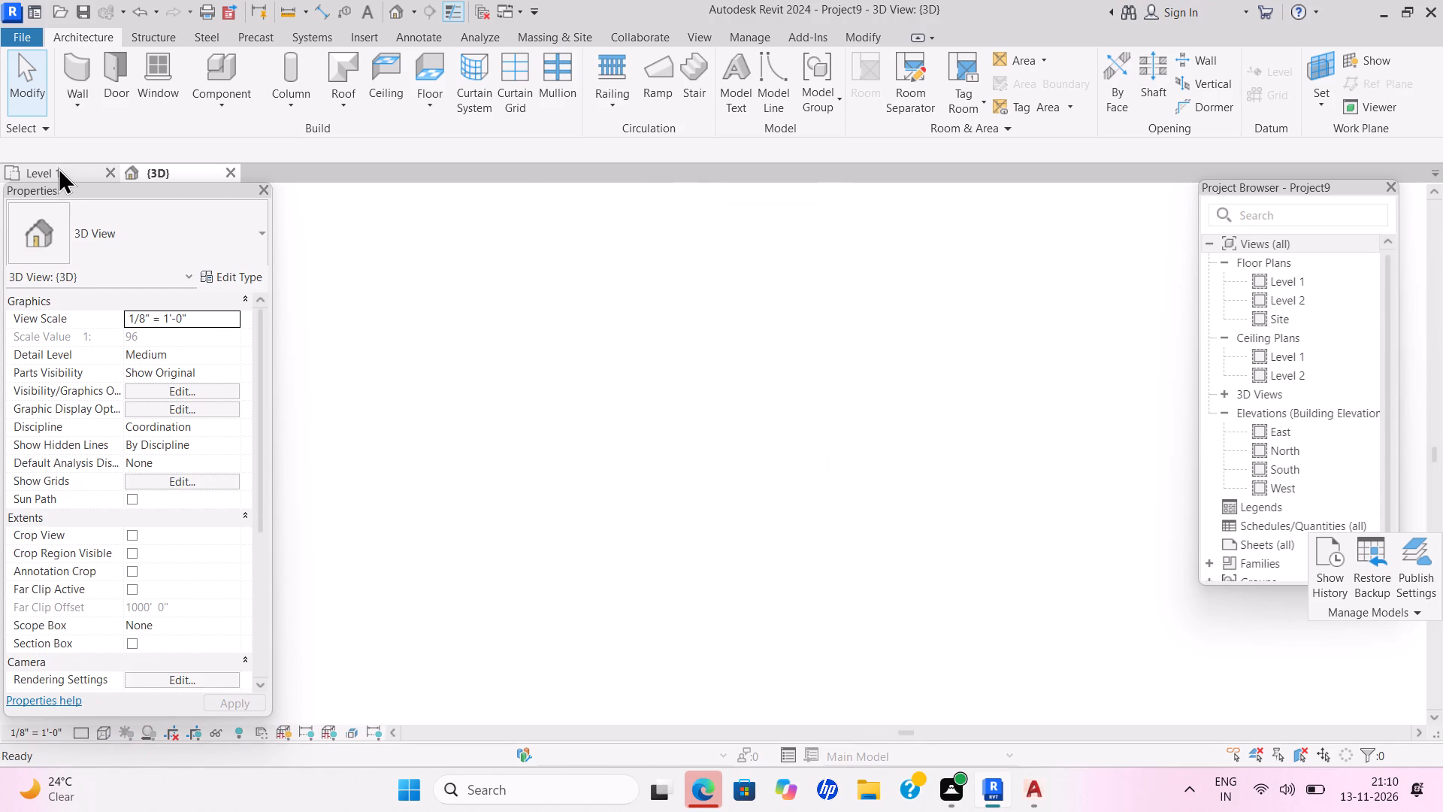
click(610, 101)
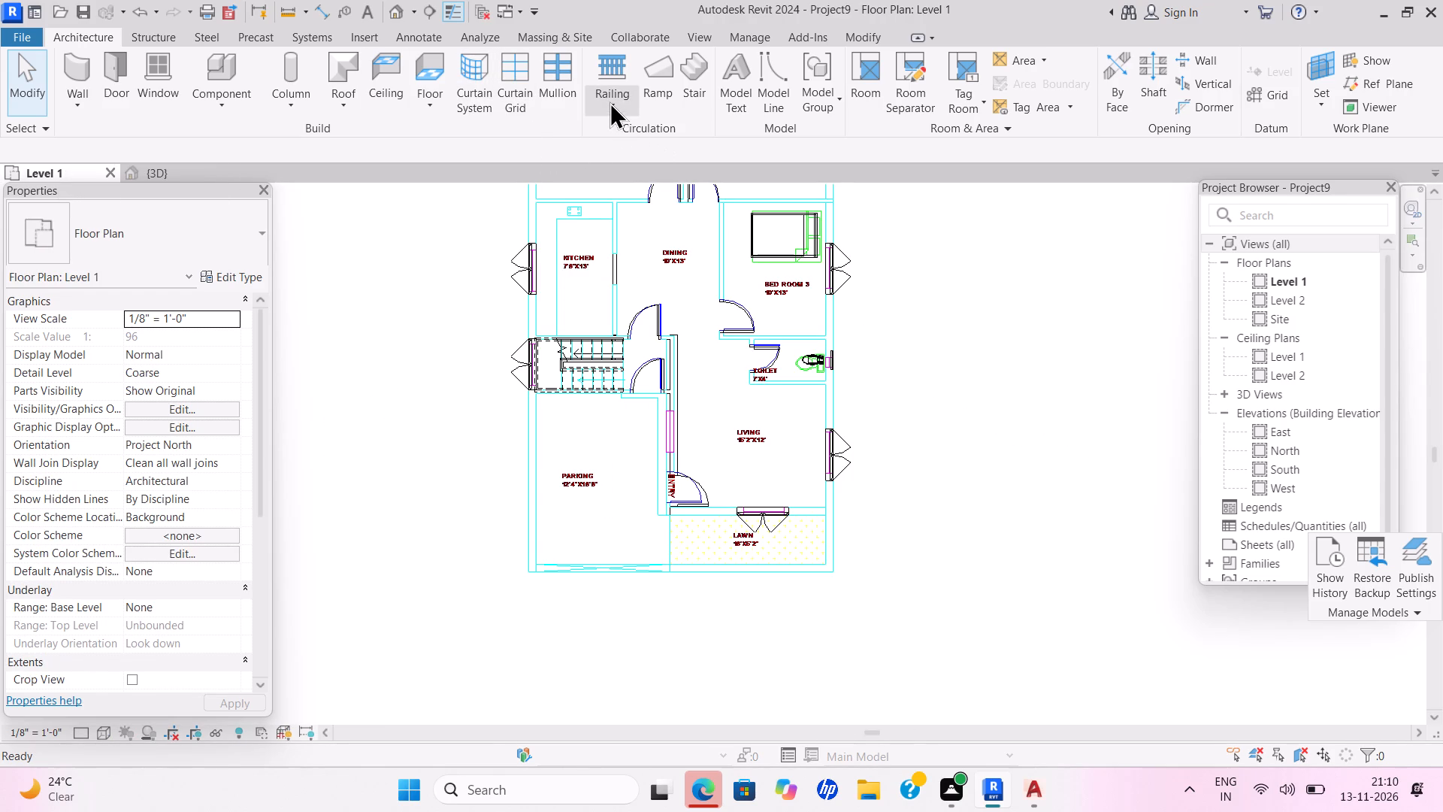
click(624, 133)
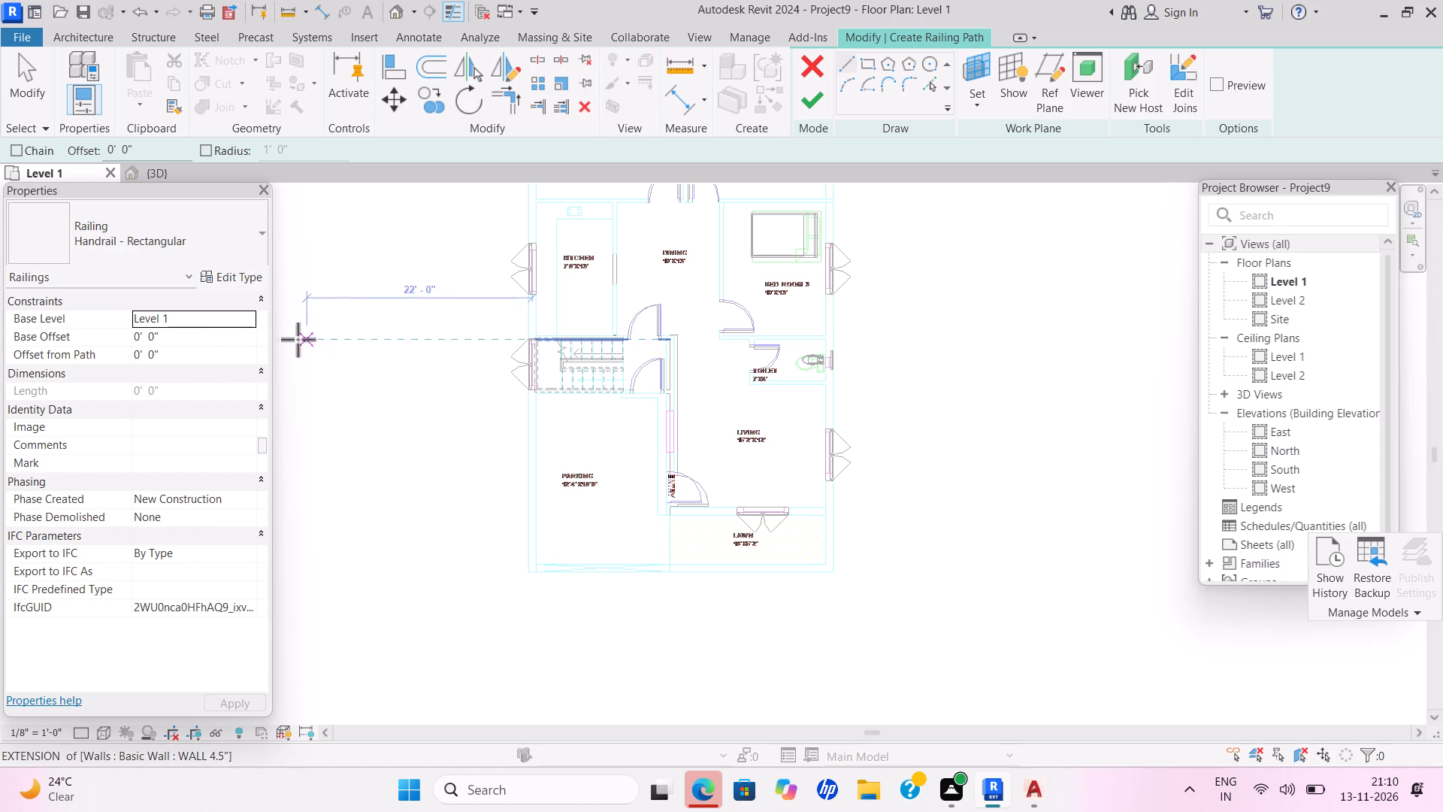
click(255, 320)
click(200, 377)
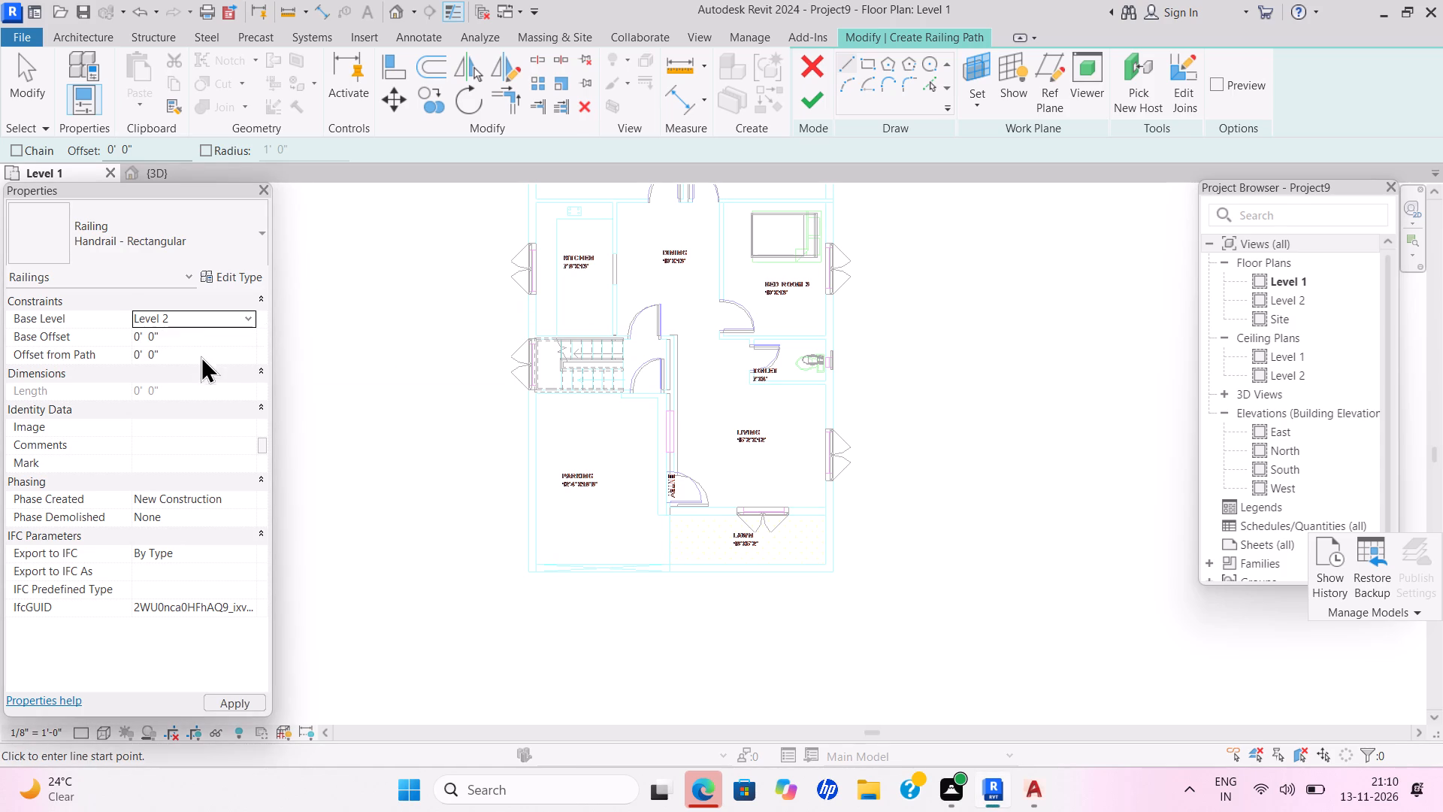
click(202, 339)
key(BackSpace)
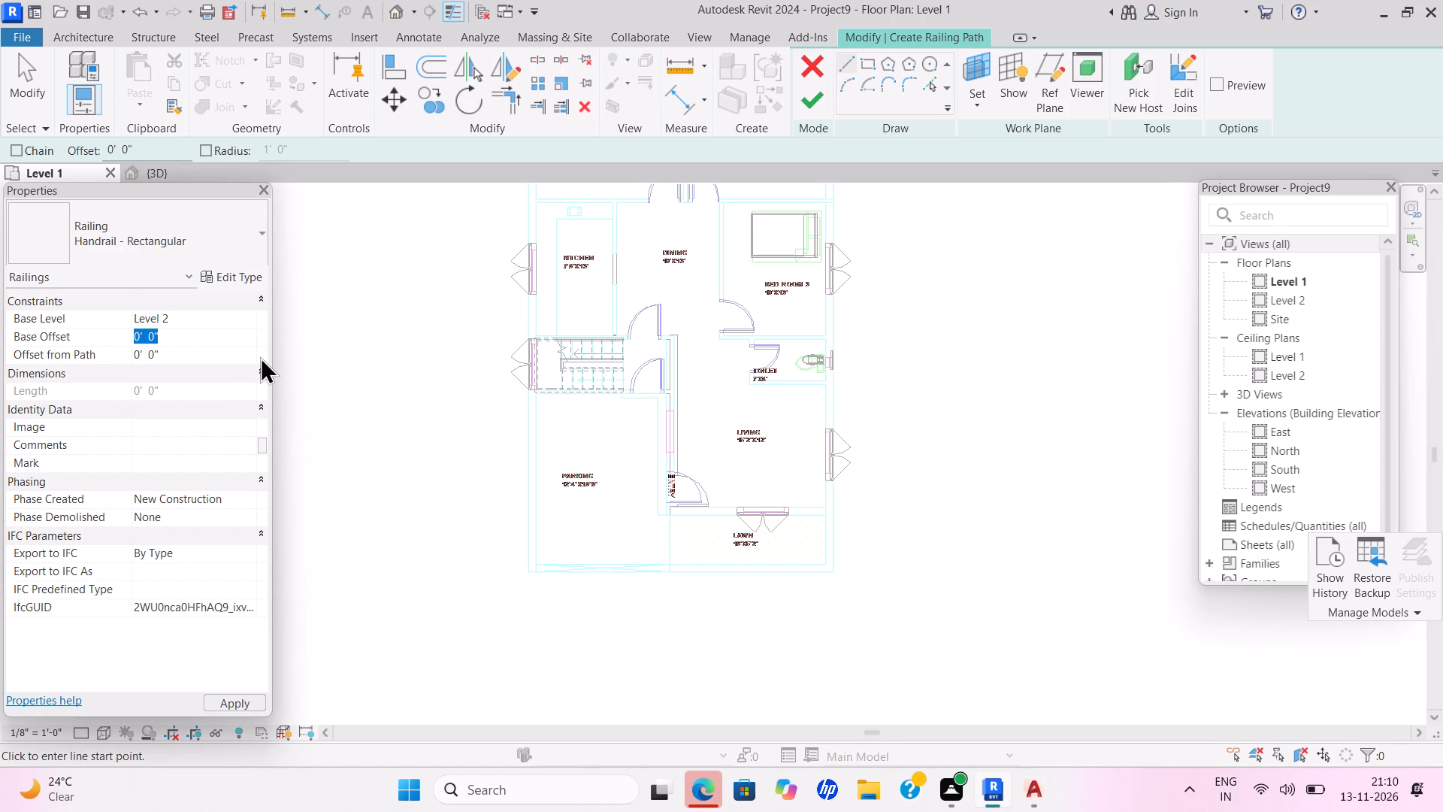
text(6")
key(Return)
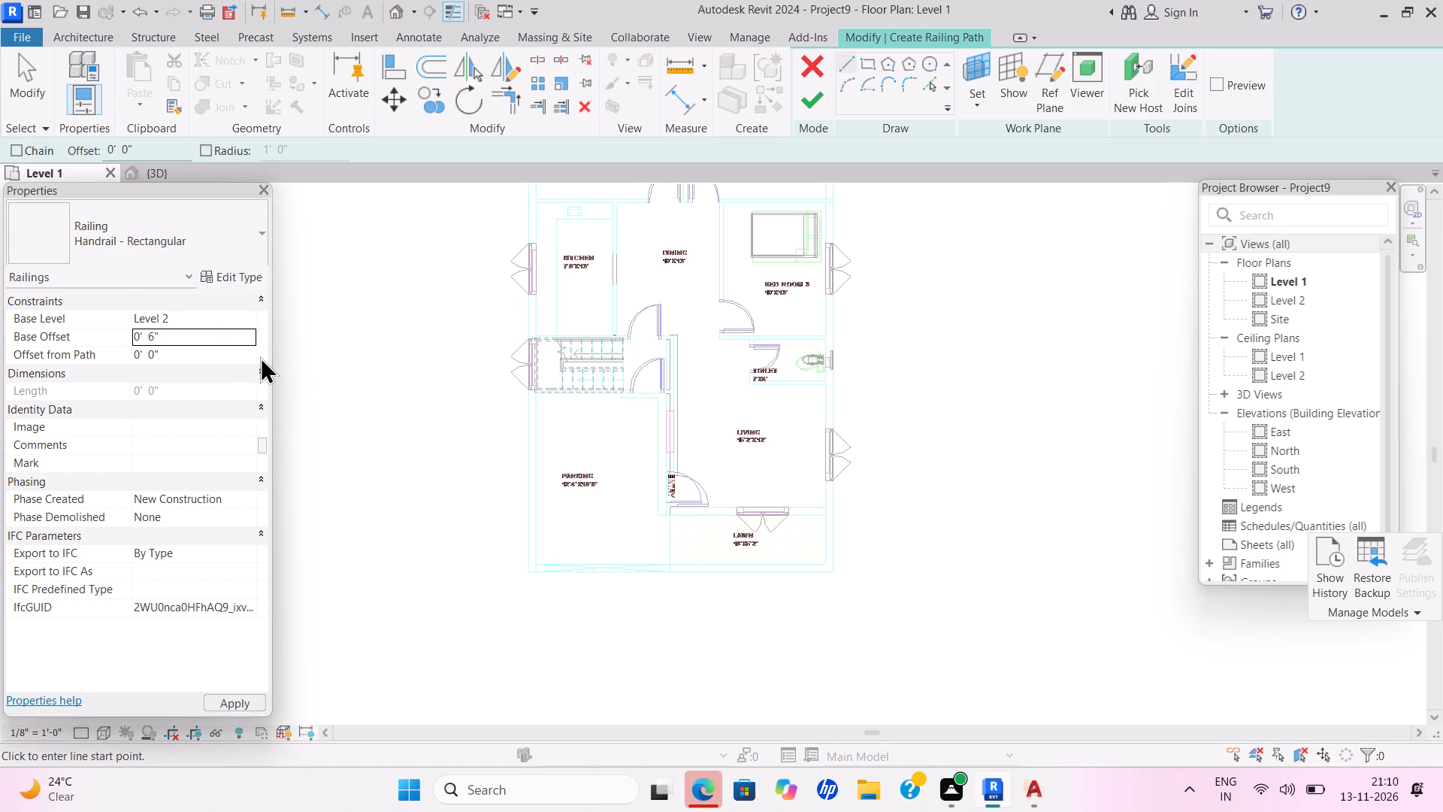
Sketch a rectangular railing path around the whole house, offset 3' outward from the exterior wall corners, finish it, and return to the Level 1 plan.
click(867, 50)
drag(867, 50, 868, 57)
click(868, 57)
drag(144, 151, 65, 154)
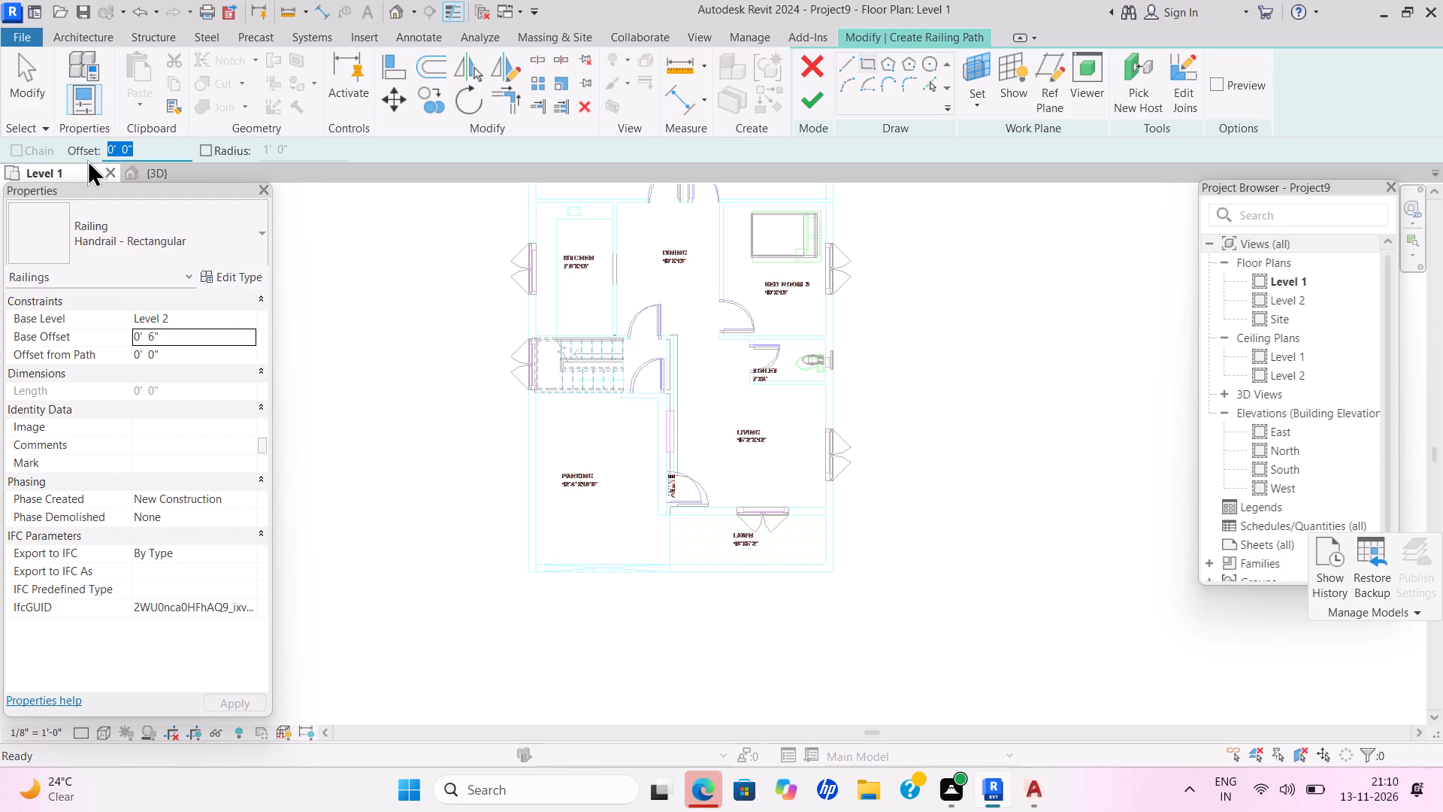
key(BackSpace)
text(3')
key(Return)
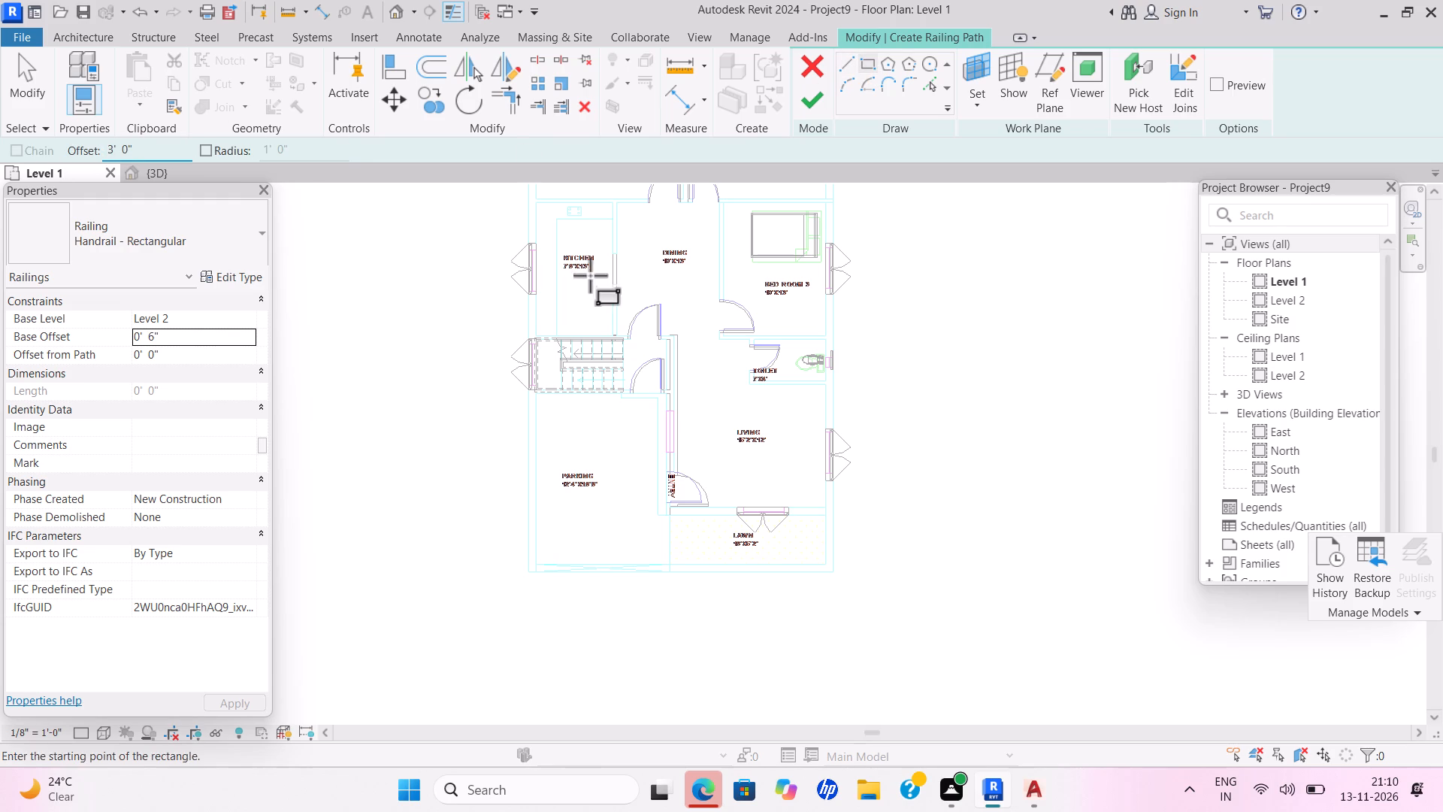
middle_drag(594, 289, 582, 509)
drag(511, 199, 526, 208)
middle_drag(818, 660, 833, 391)
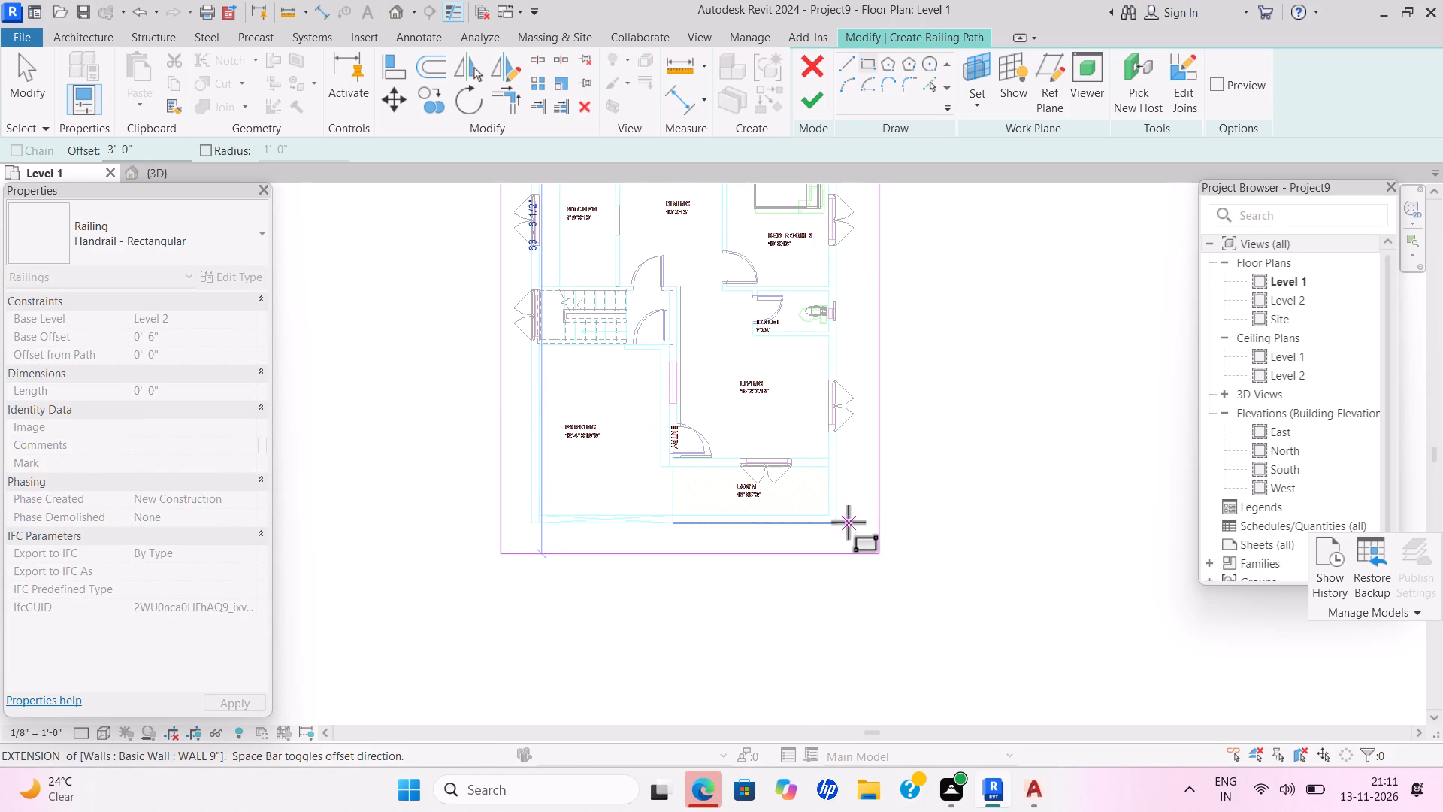
click(839, 526)
click(808, 99)
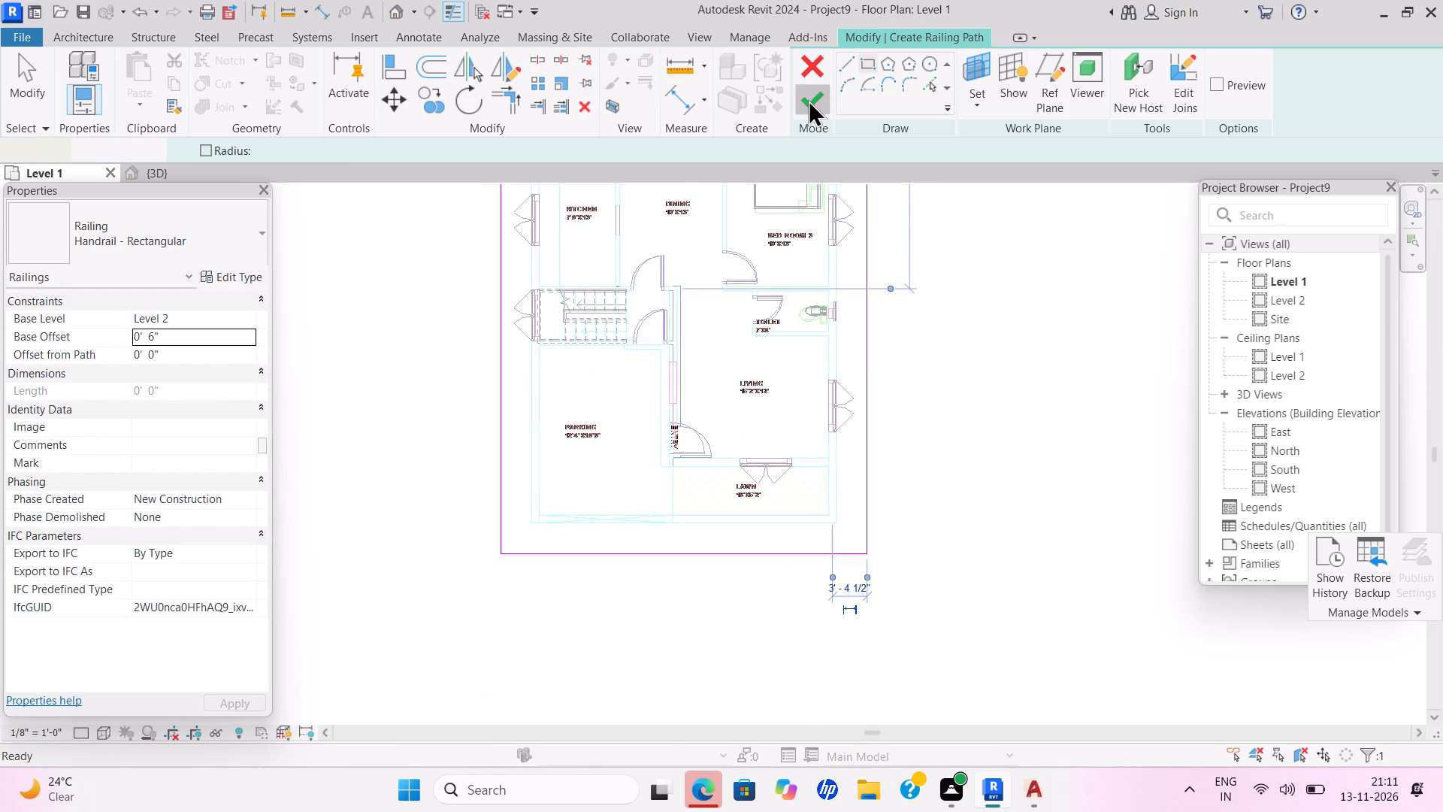
click(191, 174)
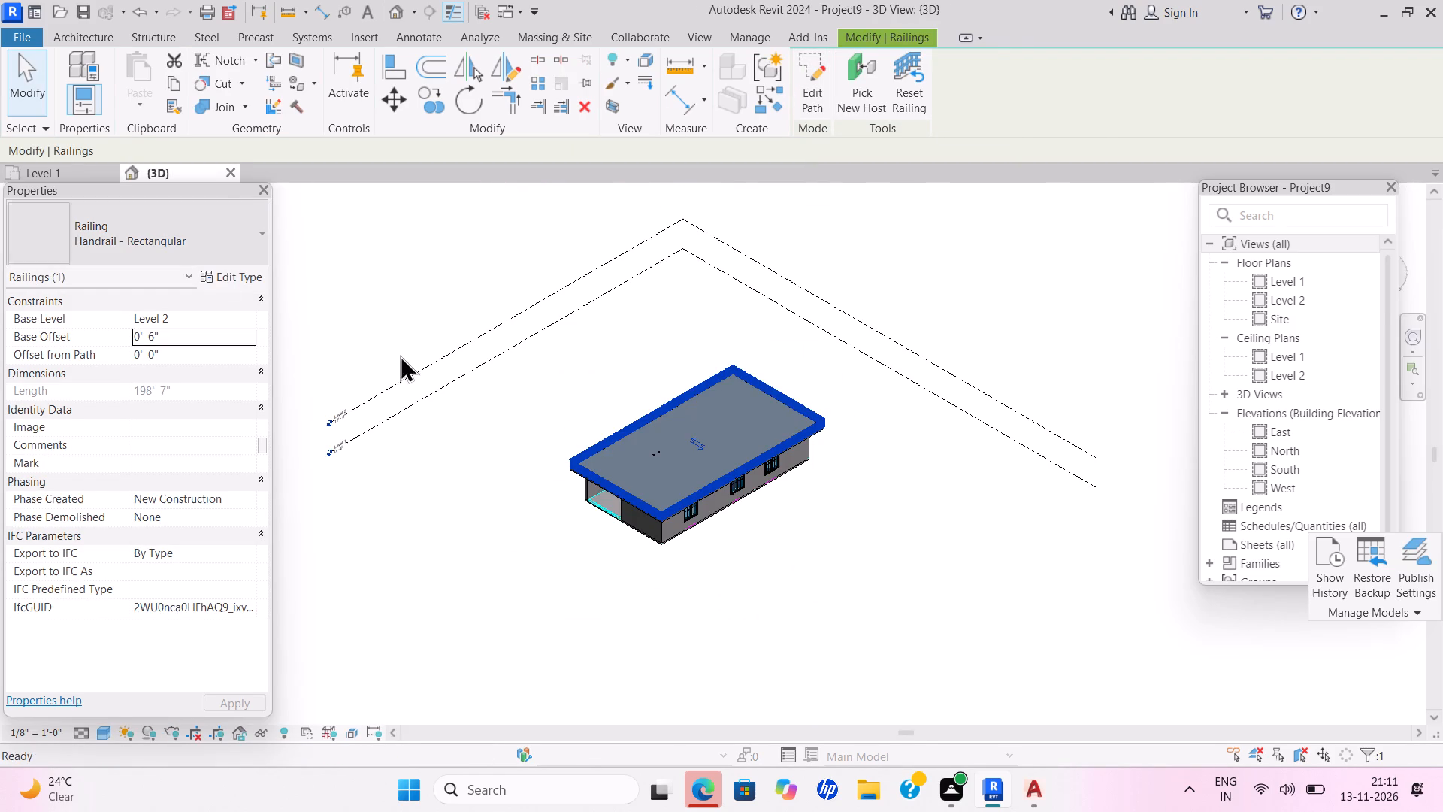
click(663, 582)
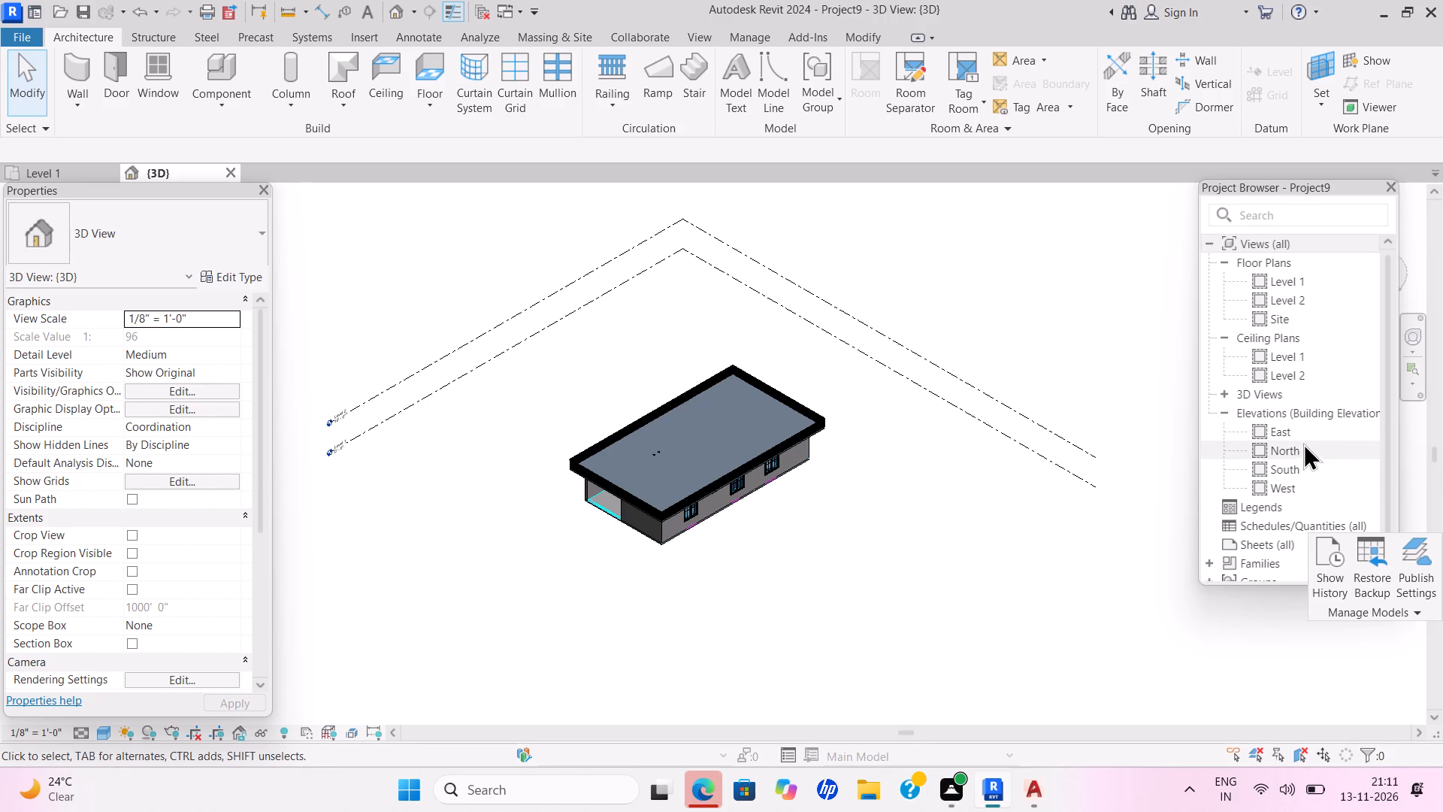
key(Escape)
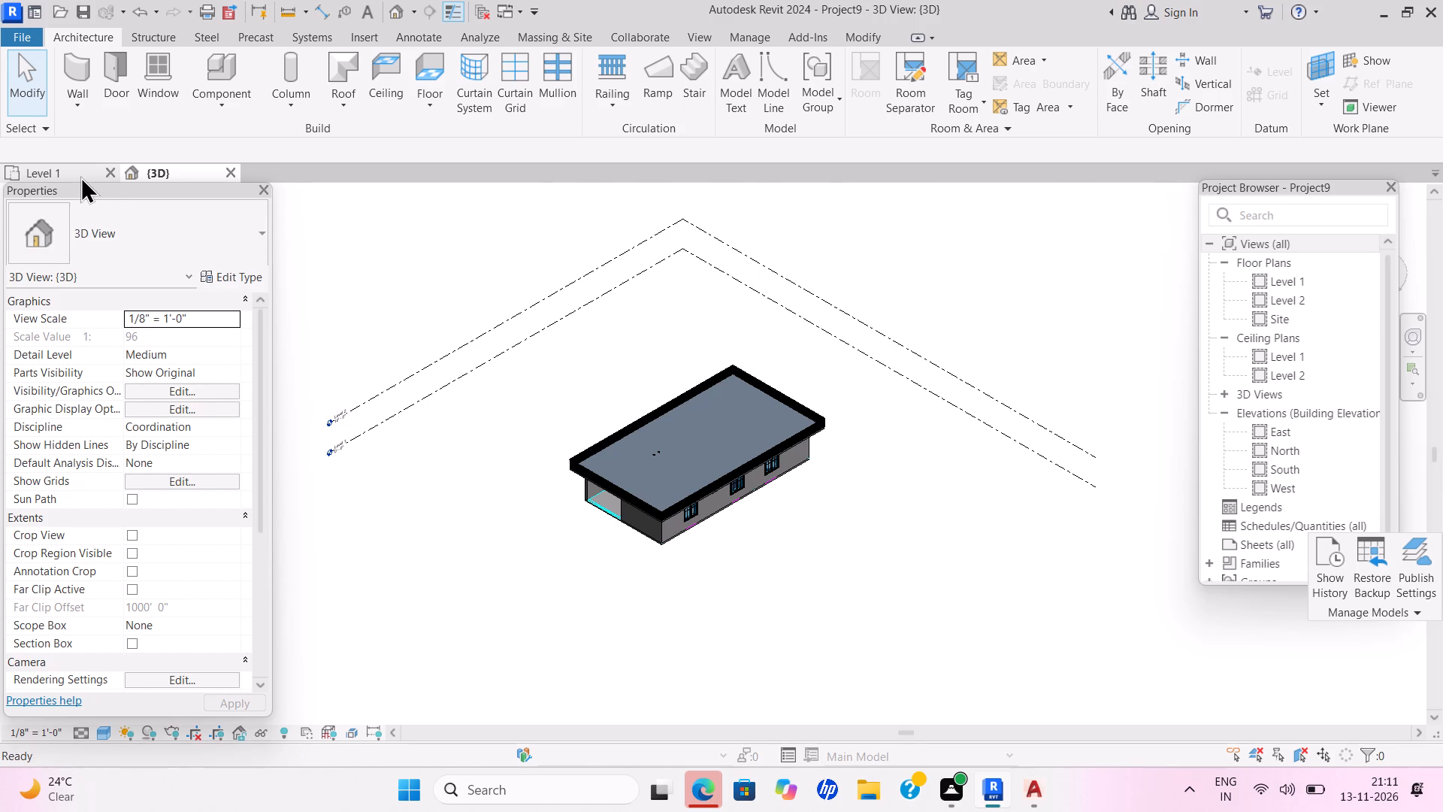
click(80, 176)
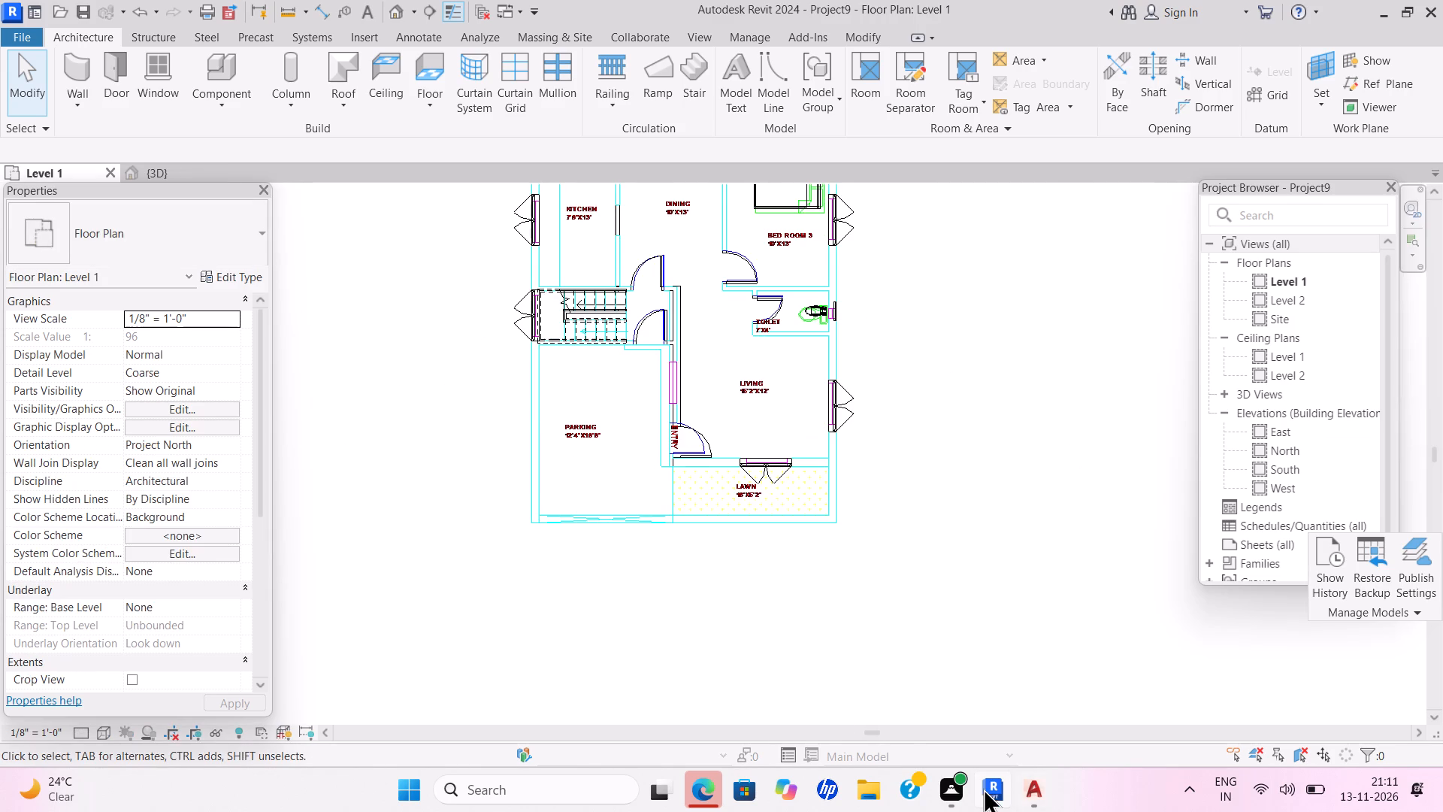
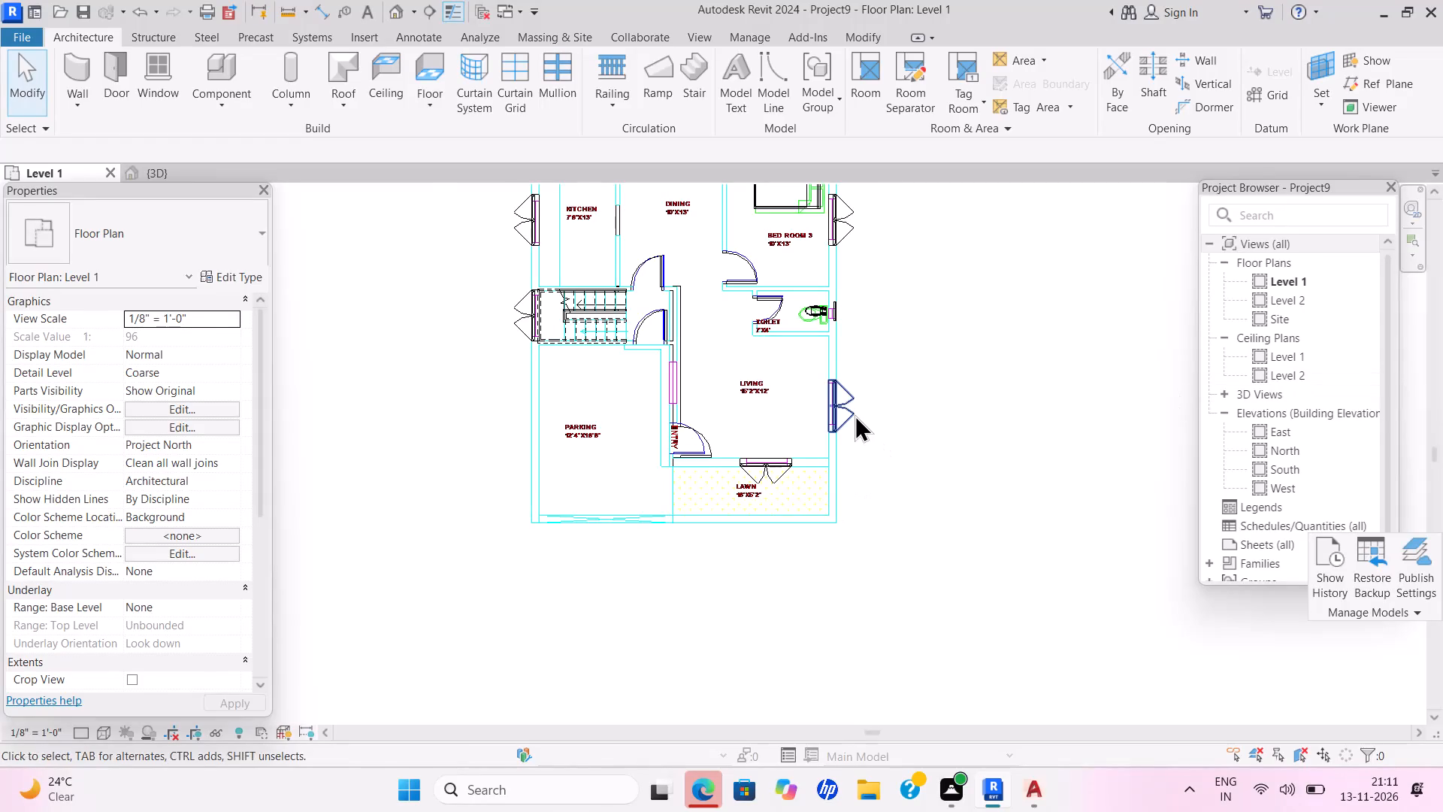
Start a wall on Level 1 and duplicate the Generic - 12" wall type as CMD 6".
middle_drag(855, 414, 772, 576)
scroll(769, 571, up, 1)
scroll(769, 571, down, 1)
scroll(769, 571, up, 1)
scroll(769, 571, down, 1)
scroll(769, 571, up, 1)
scroll(769, 571, down, 1)
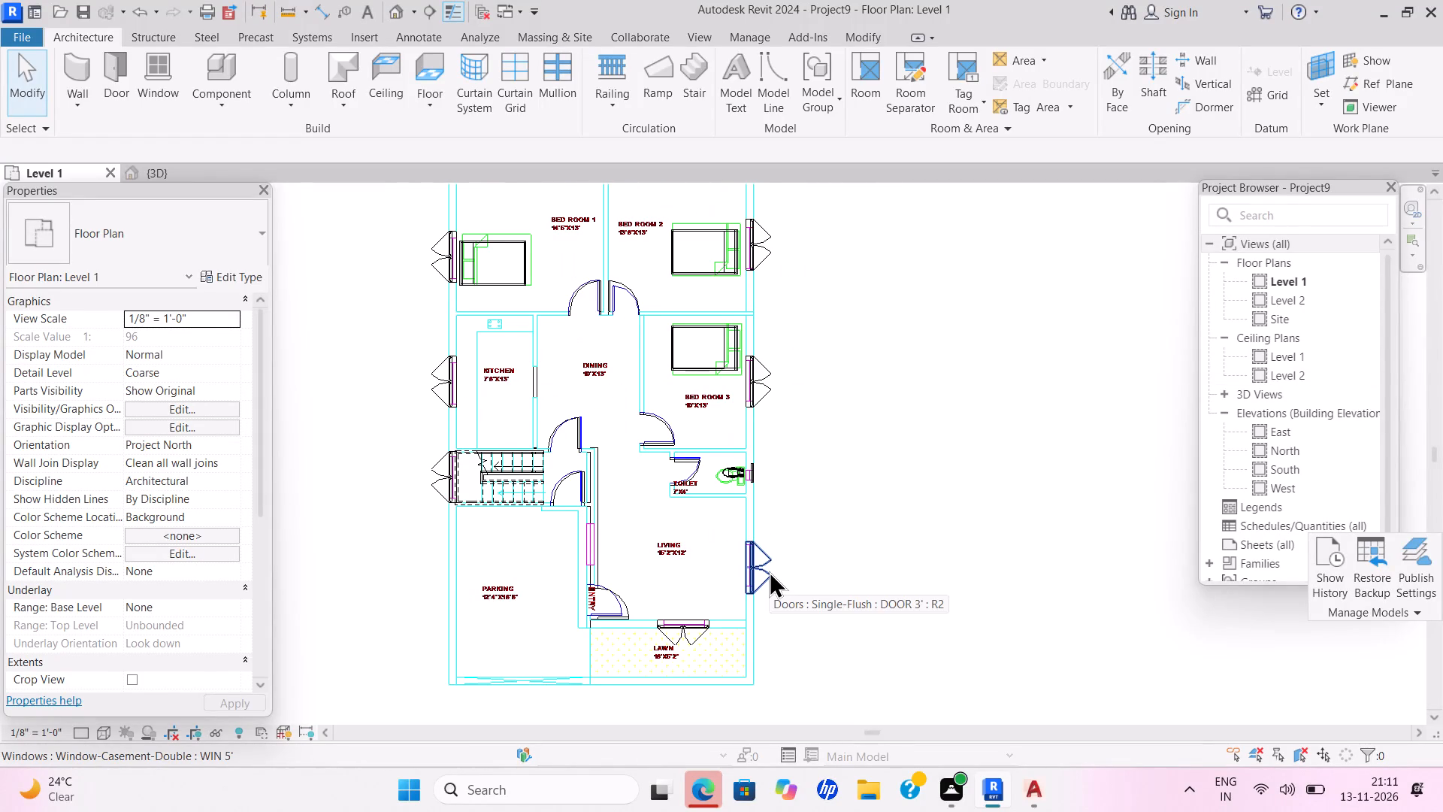
key(Escape)
click(89, 98)
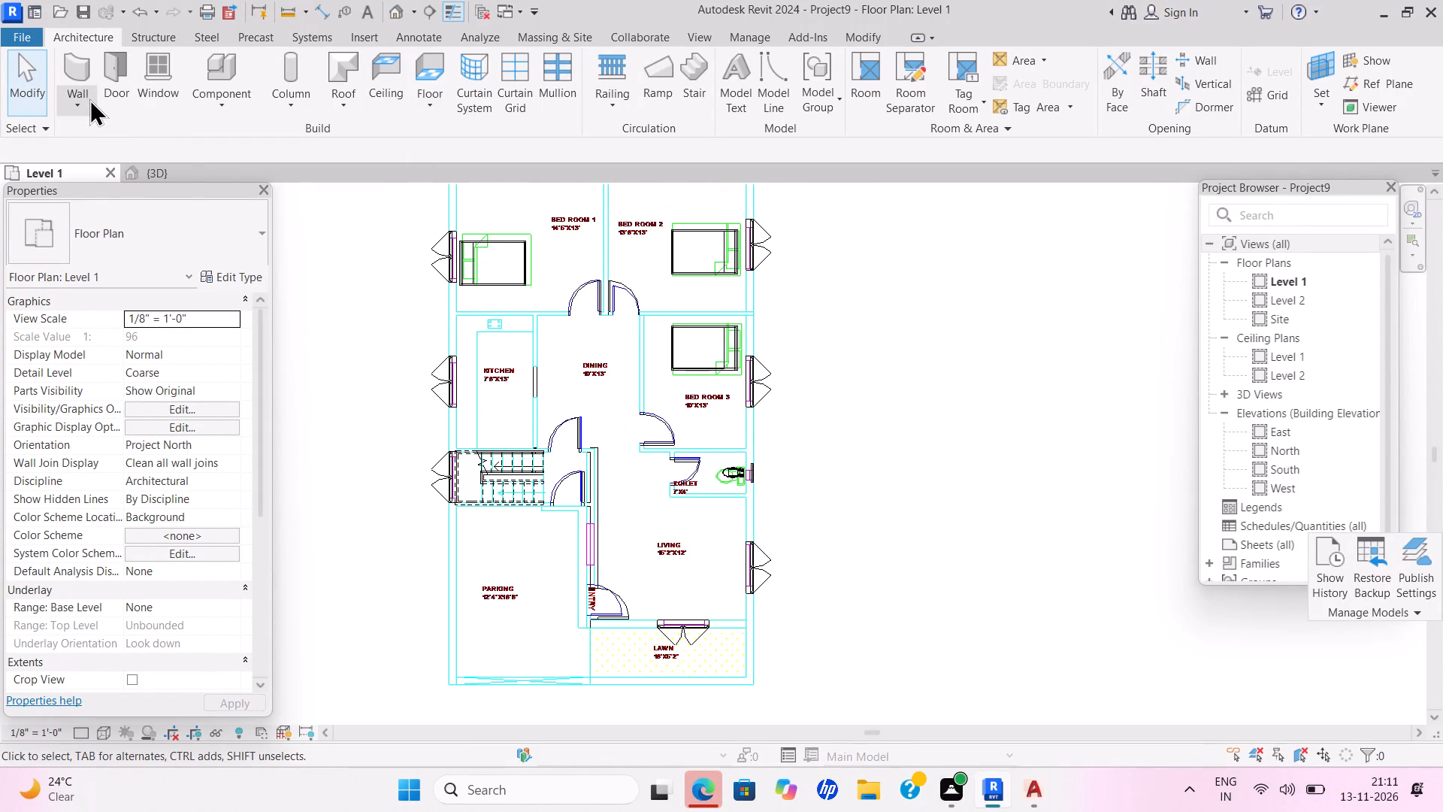
click(107, 129)
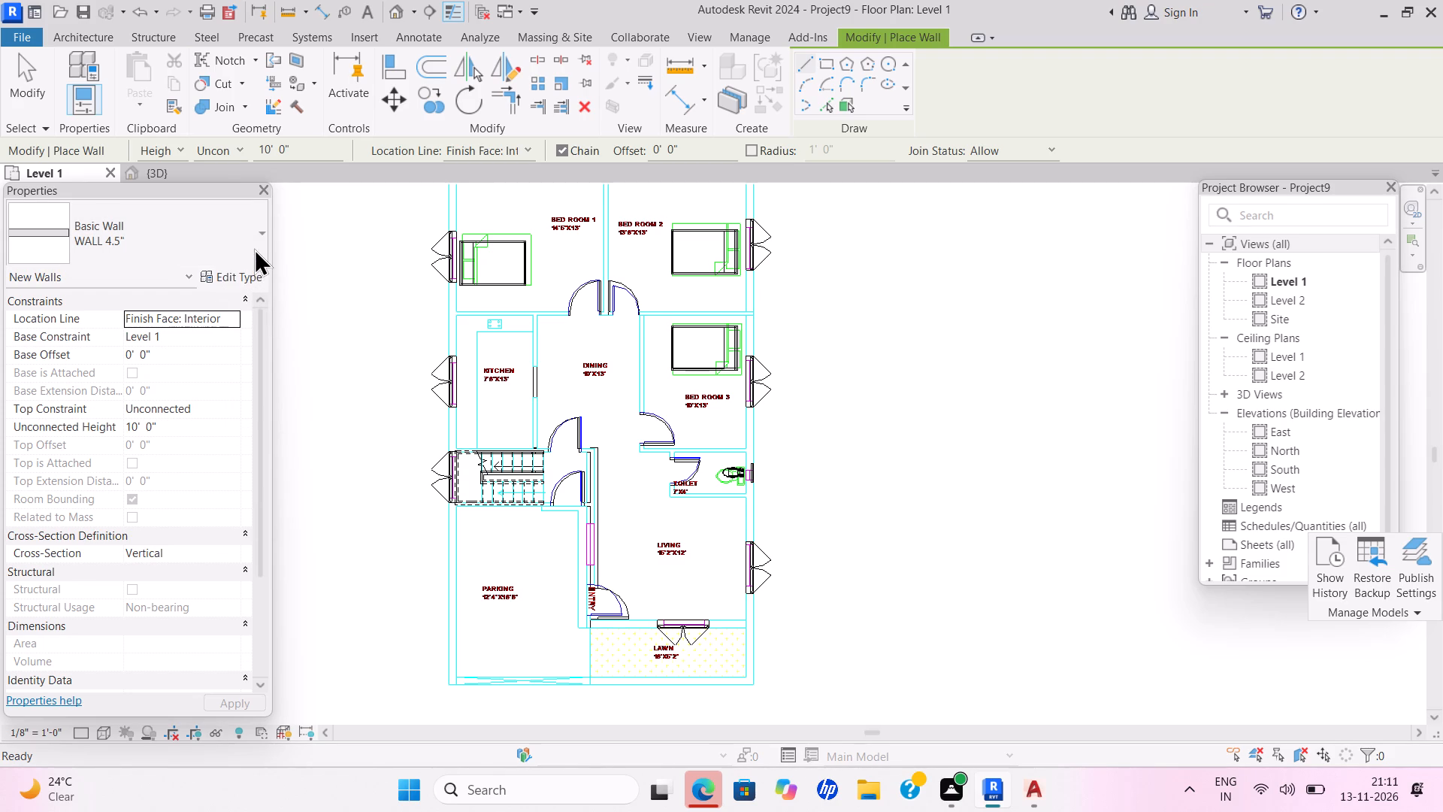
click(254, 248)
scroll(102, 450, up, 3)
scroll(100, 450, down, 1)
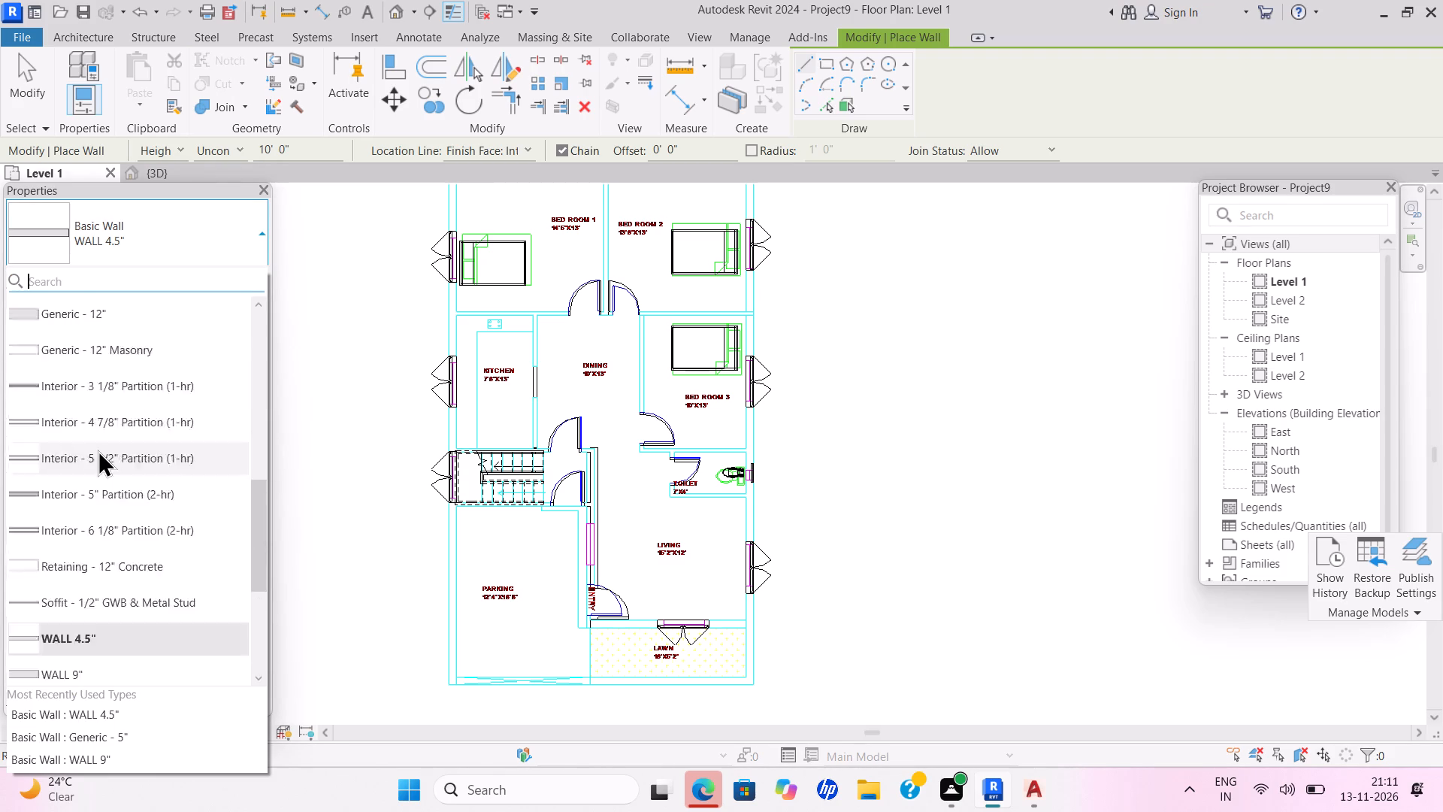
scroll(98, 450, up, 1)
scroll(98, 450, down, 5)
scroll(133, 471, up, 1)
scroll(133, 471, down, 2)
scroll(133, 471, up, 1)
scroll(133, 471, down, 1)
scroll(133, 471, up, 1)
scroll(133, 471, down, 4)
scroll(133, 471, up, 1)
scroll(133, 471, down, 1)
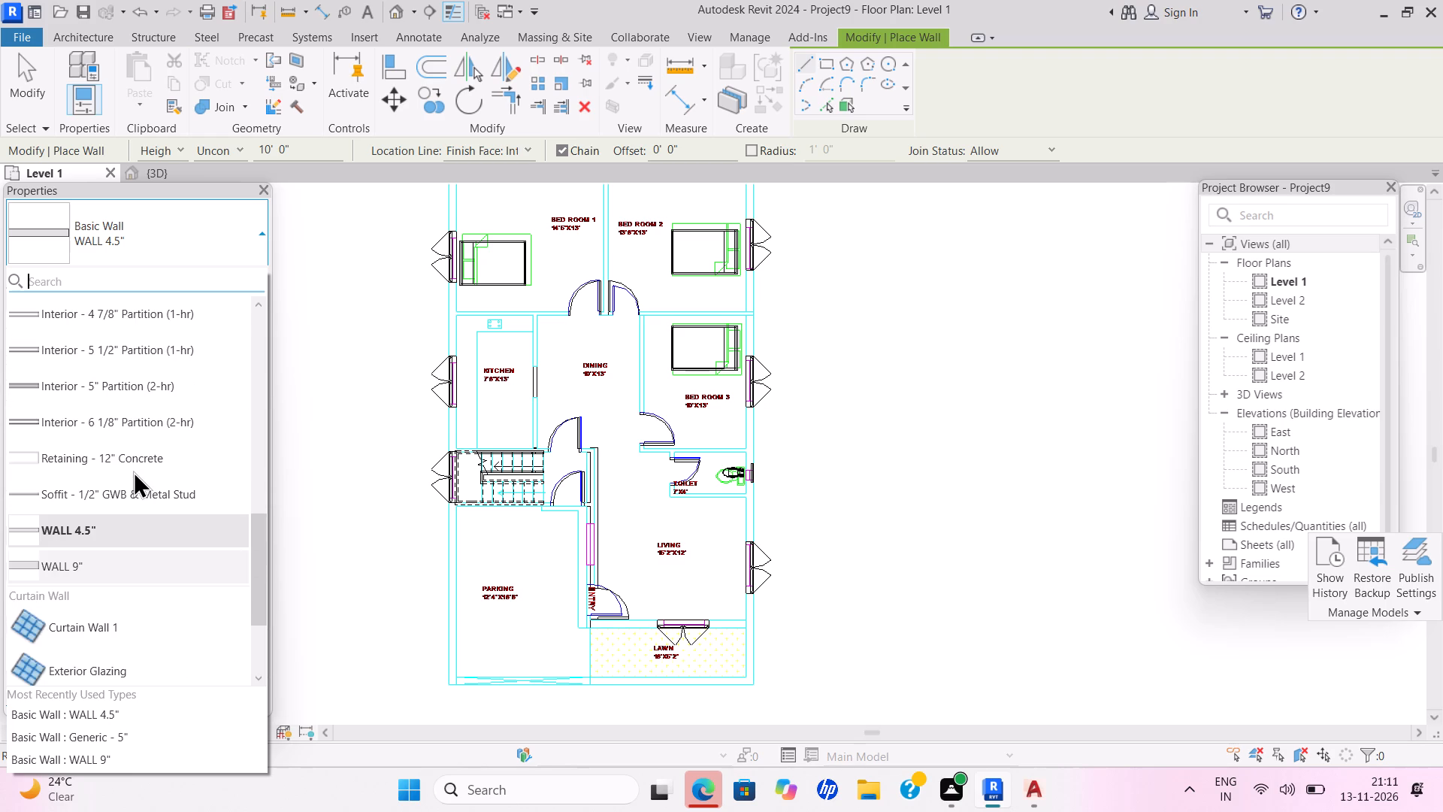
scroll(133, 471, up, 1)
scroll(133, 471, down, 1)
scroll(133, 471, up, 3)
scroll(133, 471, down, 2)
scroll(133, 471, up, 1)
click(137, 320)
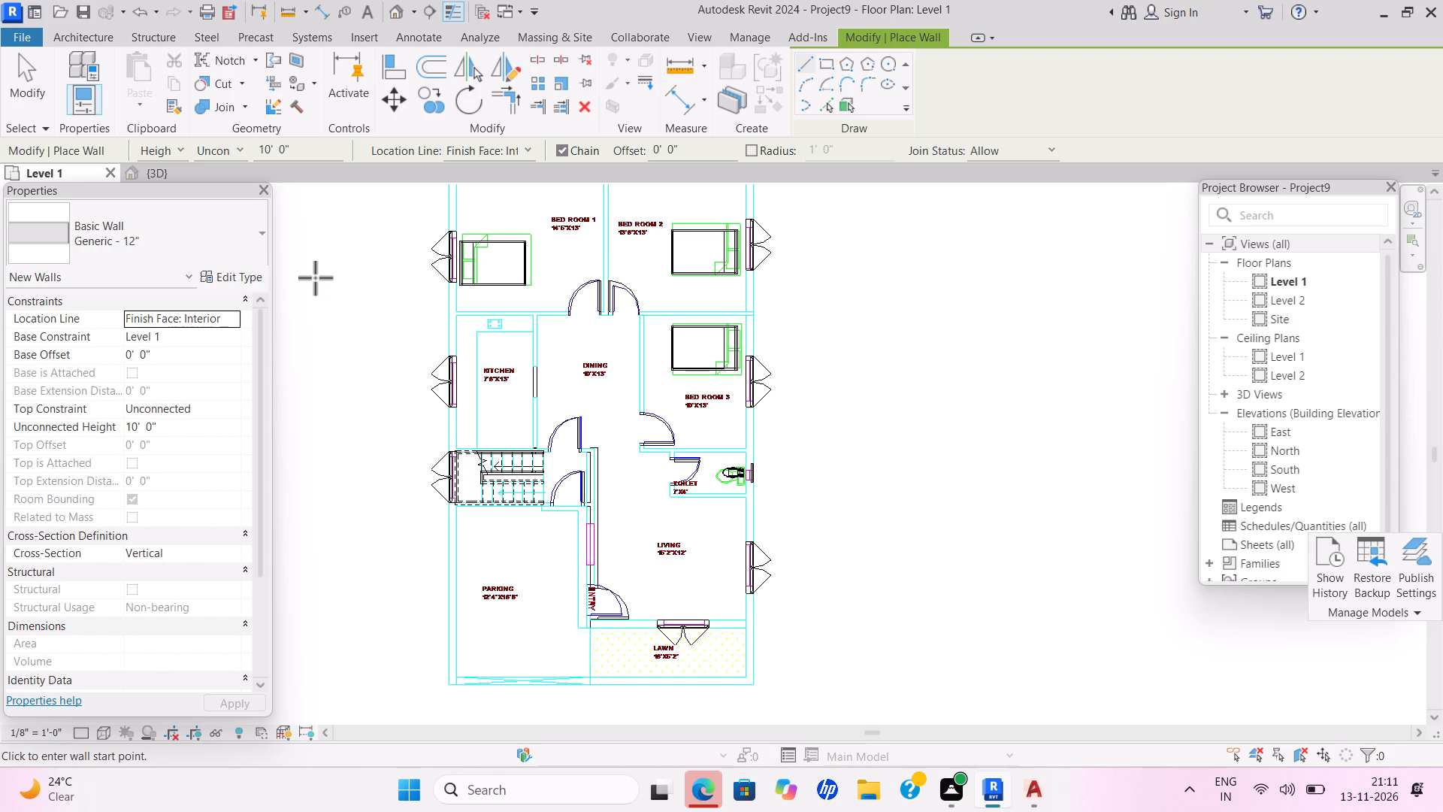
click(244, 274)
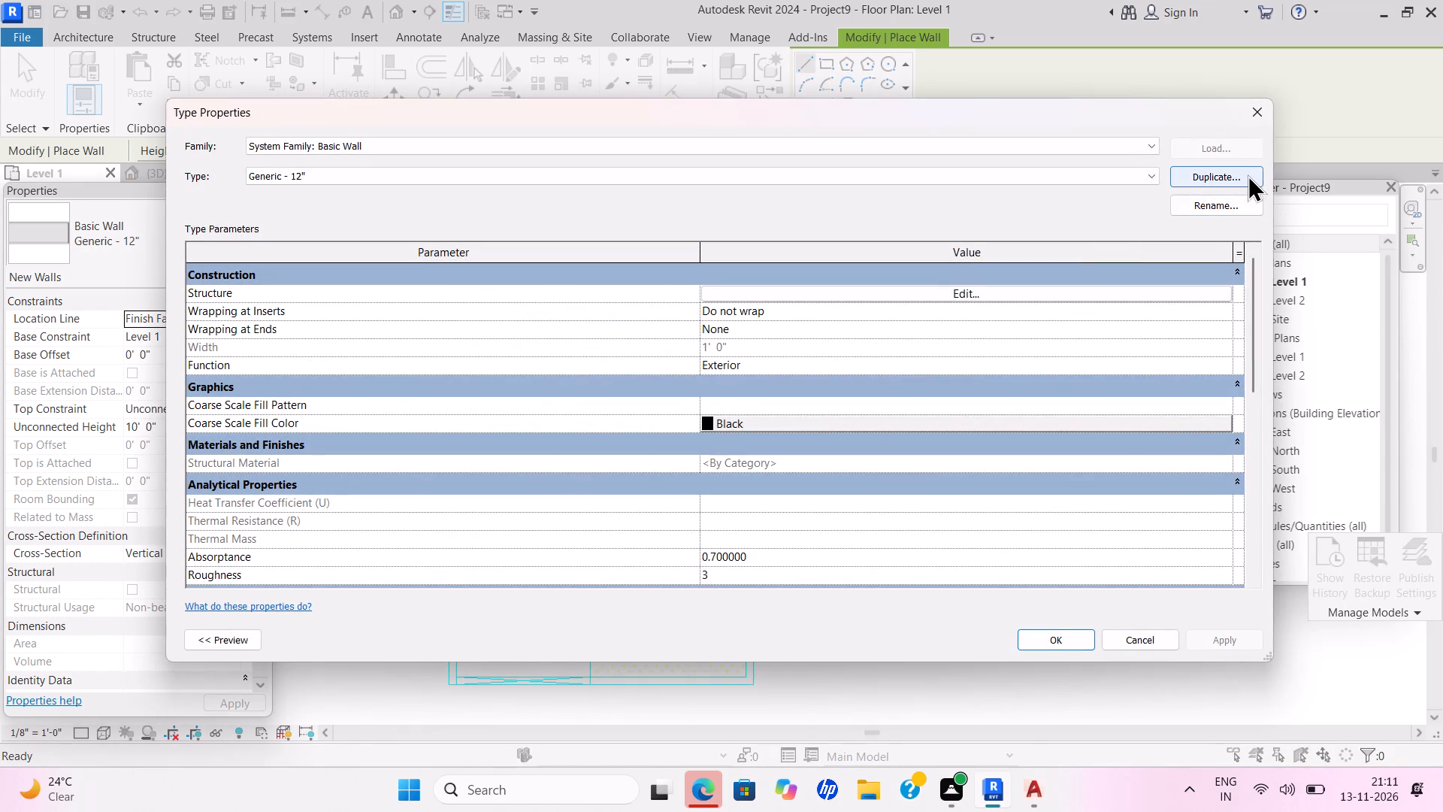
click(1248, 174)
key(BackSpace)
text(CMD)
key(space)
text(6")
key(Return)
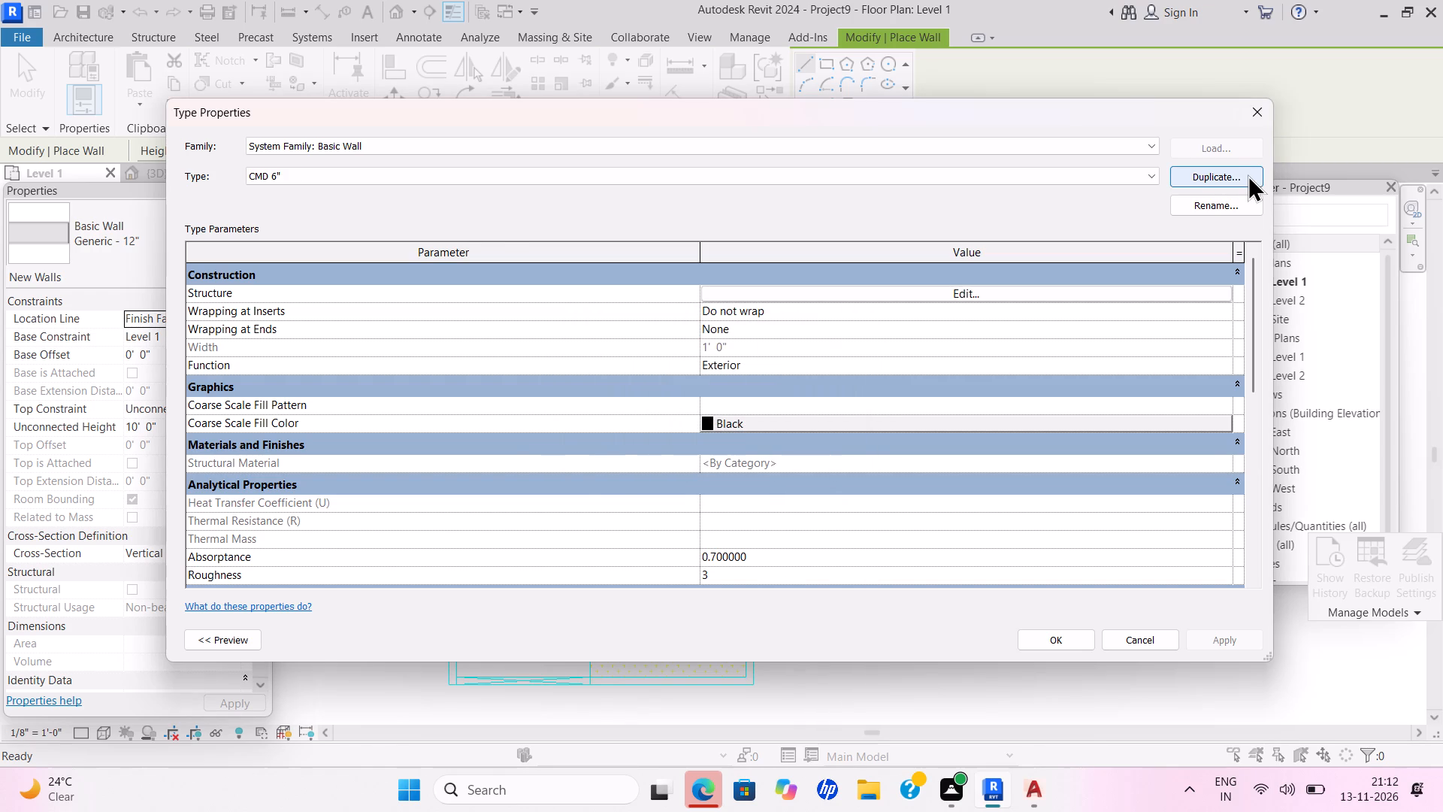
Set the CMD 6" wall type's structure layer thickness to 6" and accept the type changes.
click(957, 293)
click(703, 297)
key(BackSpace)
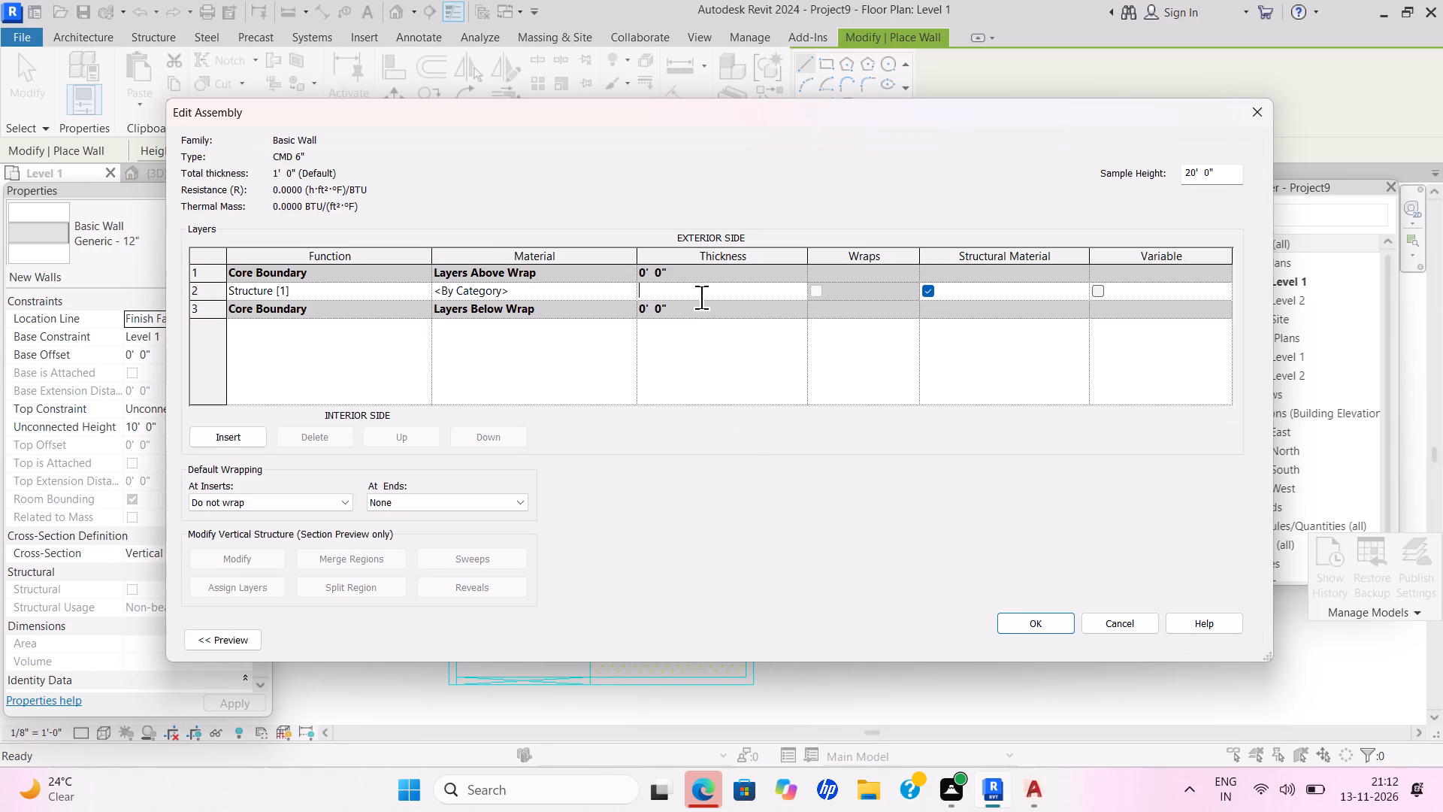
text(6")
key(Return)
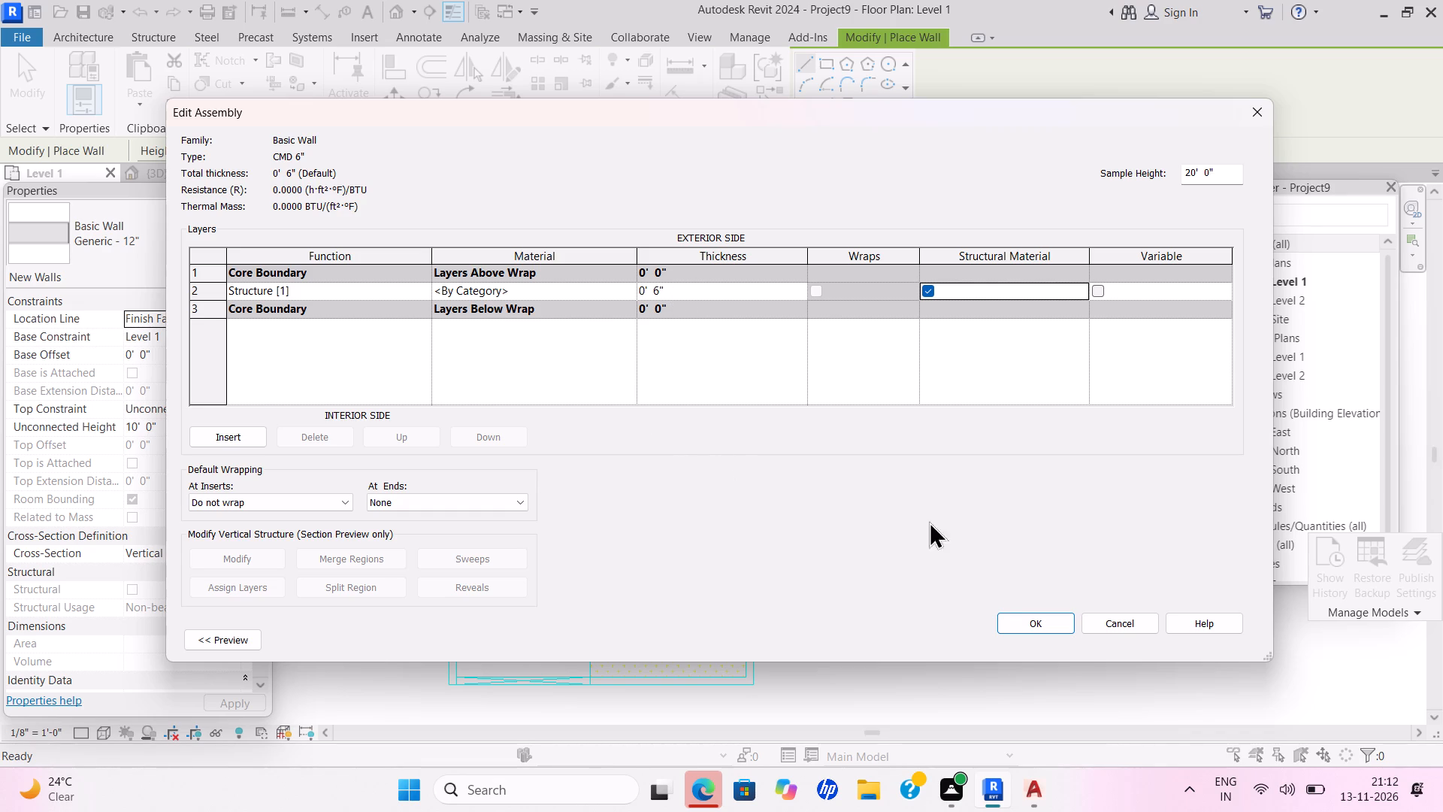
click(1021, 623)
click(1038, 632)
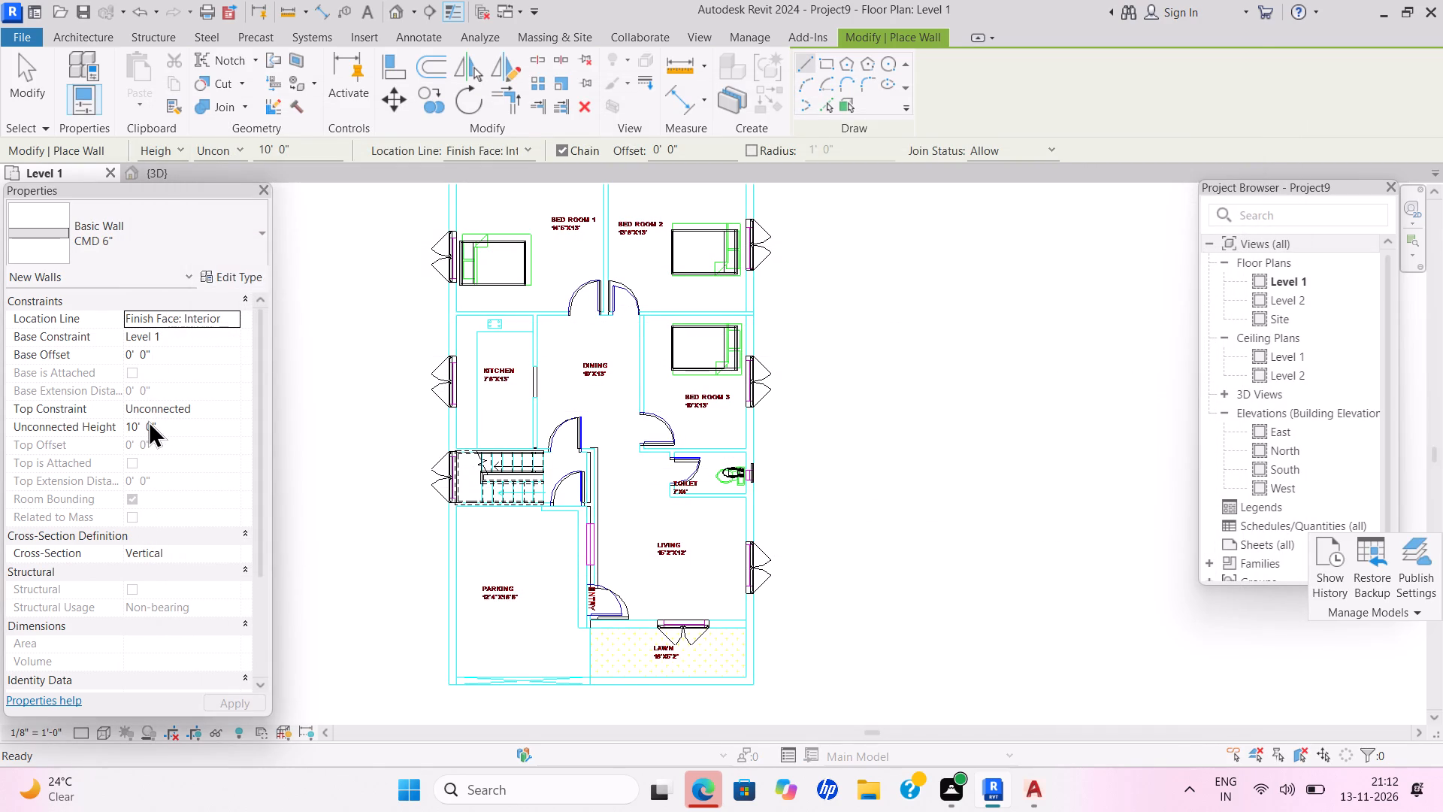
Set the new wall's unconnected height to 4'.
drag(157, 424, 153, 441)
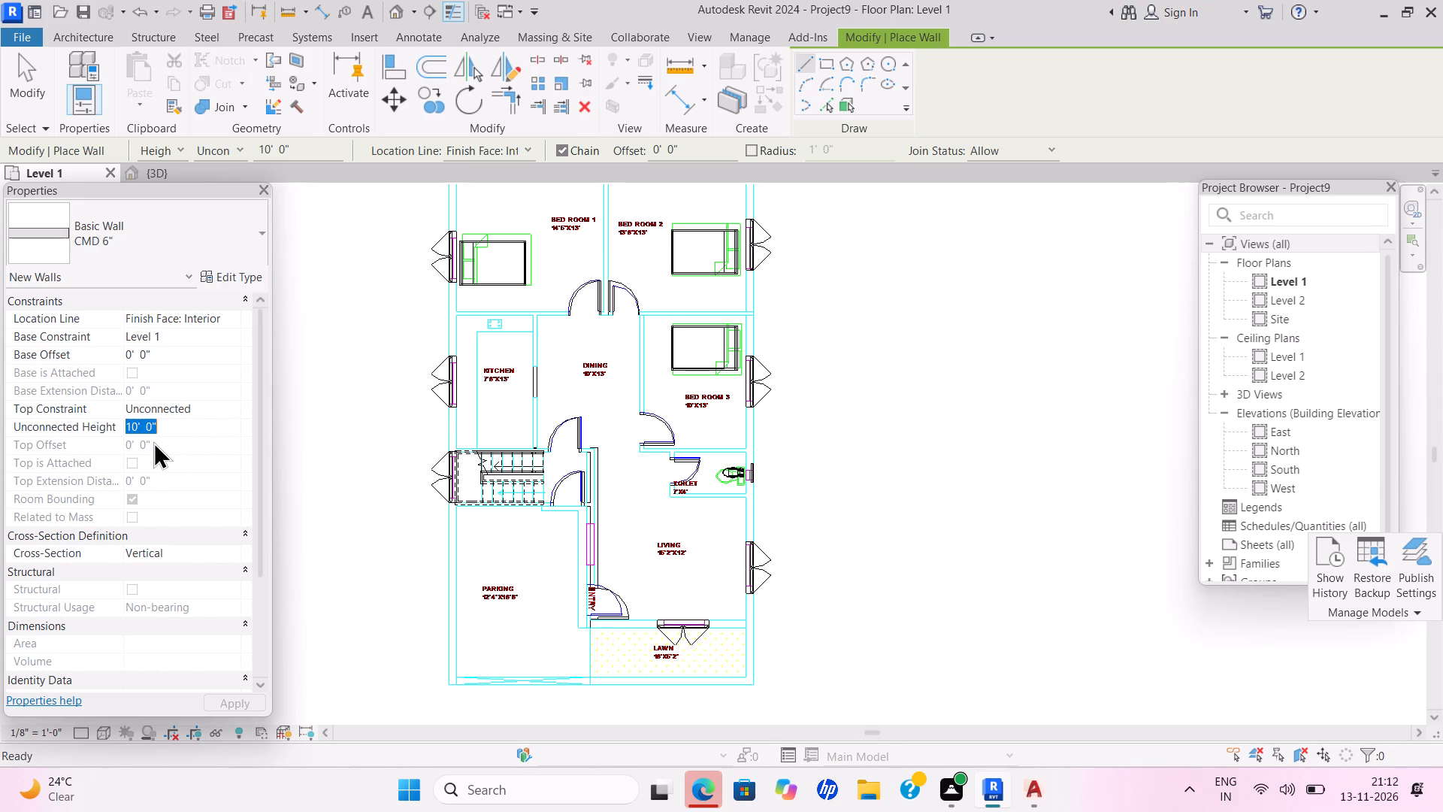
key(BackSpace)
text(4')
key(Return)
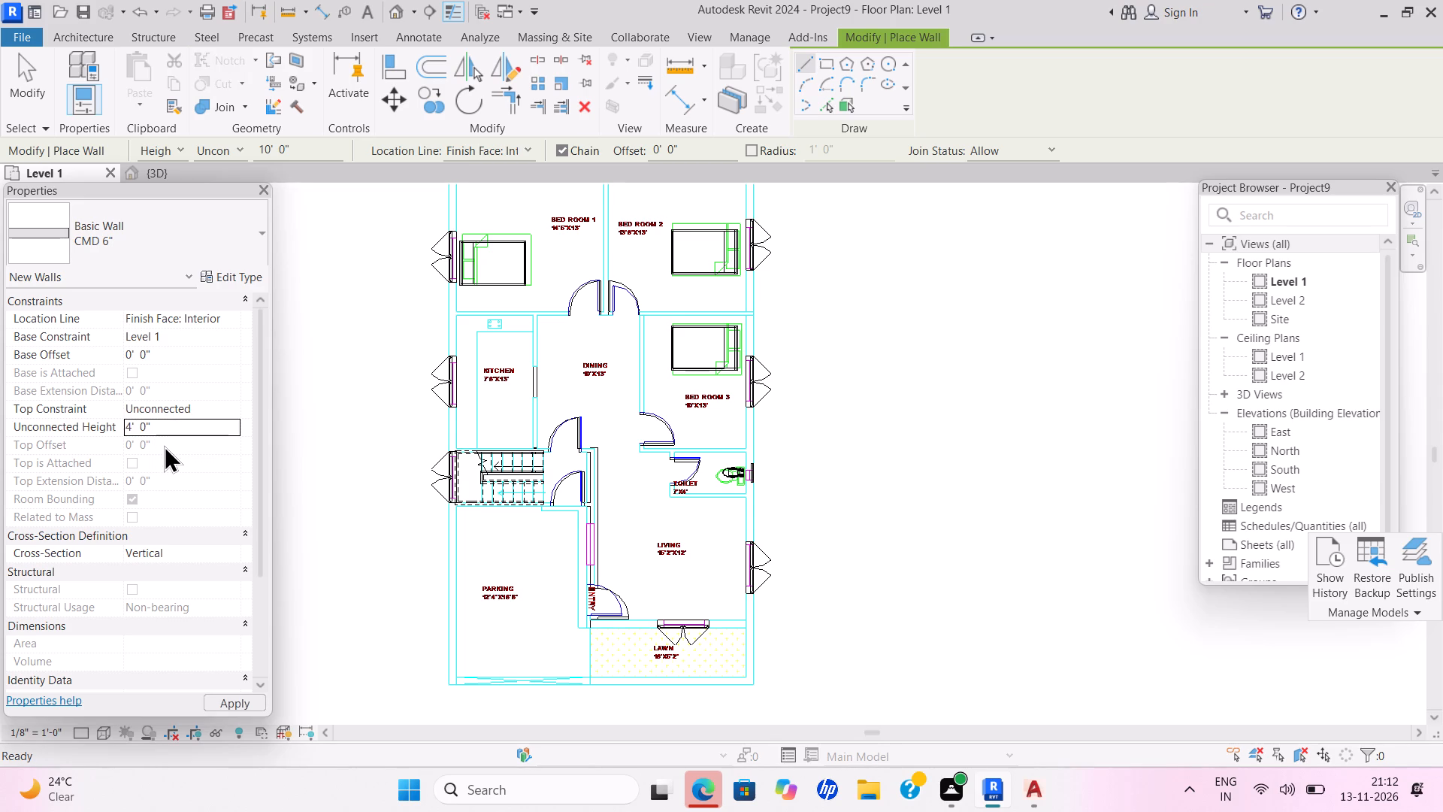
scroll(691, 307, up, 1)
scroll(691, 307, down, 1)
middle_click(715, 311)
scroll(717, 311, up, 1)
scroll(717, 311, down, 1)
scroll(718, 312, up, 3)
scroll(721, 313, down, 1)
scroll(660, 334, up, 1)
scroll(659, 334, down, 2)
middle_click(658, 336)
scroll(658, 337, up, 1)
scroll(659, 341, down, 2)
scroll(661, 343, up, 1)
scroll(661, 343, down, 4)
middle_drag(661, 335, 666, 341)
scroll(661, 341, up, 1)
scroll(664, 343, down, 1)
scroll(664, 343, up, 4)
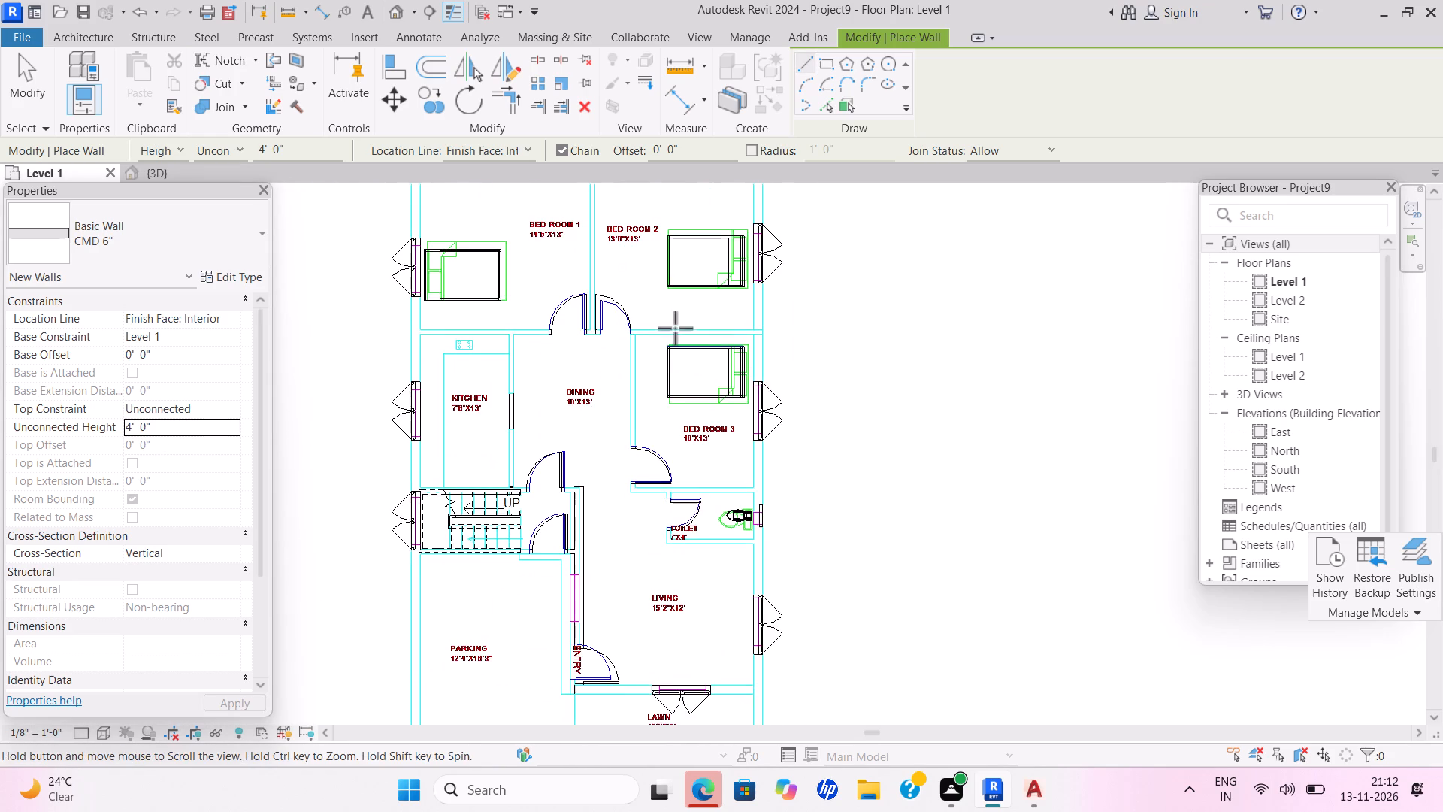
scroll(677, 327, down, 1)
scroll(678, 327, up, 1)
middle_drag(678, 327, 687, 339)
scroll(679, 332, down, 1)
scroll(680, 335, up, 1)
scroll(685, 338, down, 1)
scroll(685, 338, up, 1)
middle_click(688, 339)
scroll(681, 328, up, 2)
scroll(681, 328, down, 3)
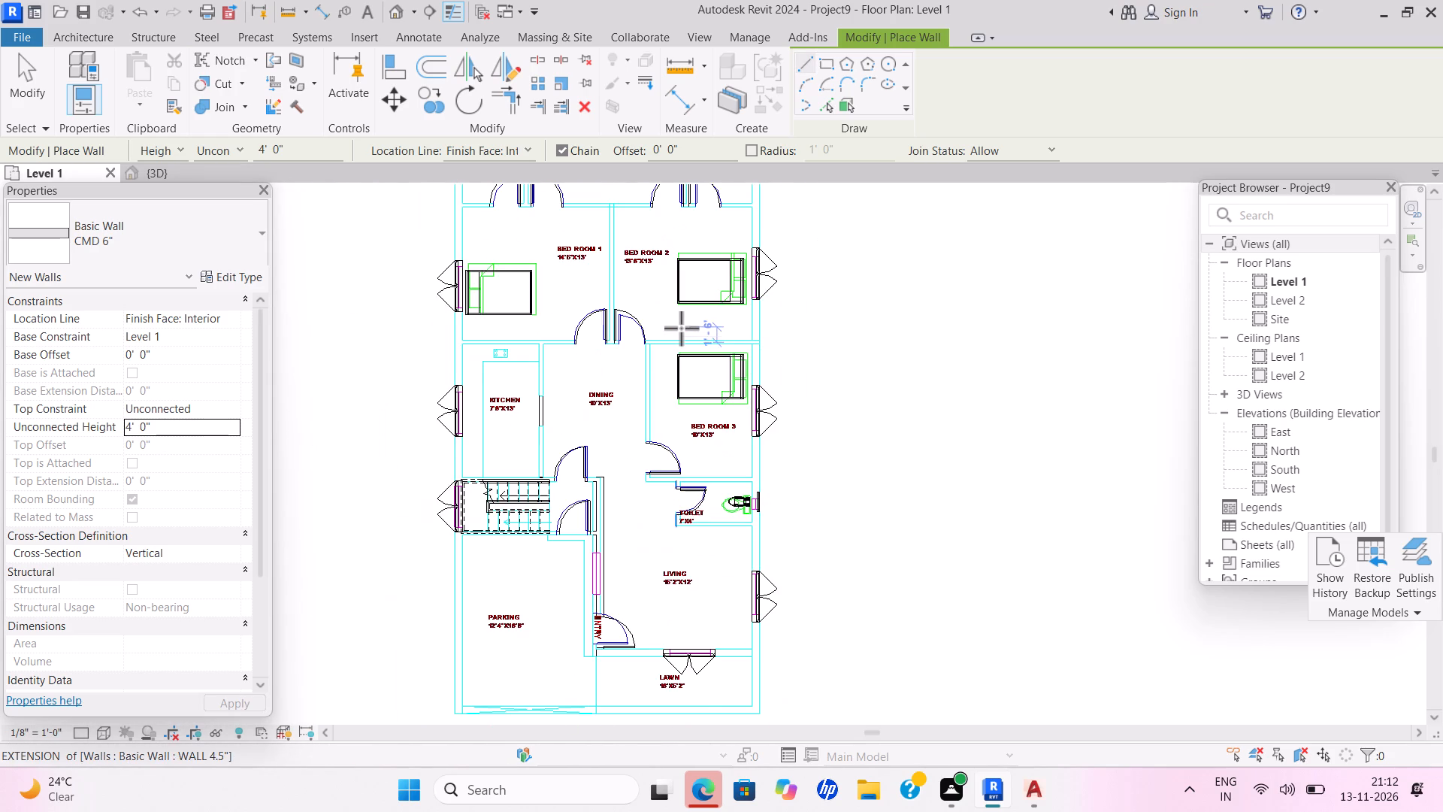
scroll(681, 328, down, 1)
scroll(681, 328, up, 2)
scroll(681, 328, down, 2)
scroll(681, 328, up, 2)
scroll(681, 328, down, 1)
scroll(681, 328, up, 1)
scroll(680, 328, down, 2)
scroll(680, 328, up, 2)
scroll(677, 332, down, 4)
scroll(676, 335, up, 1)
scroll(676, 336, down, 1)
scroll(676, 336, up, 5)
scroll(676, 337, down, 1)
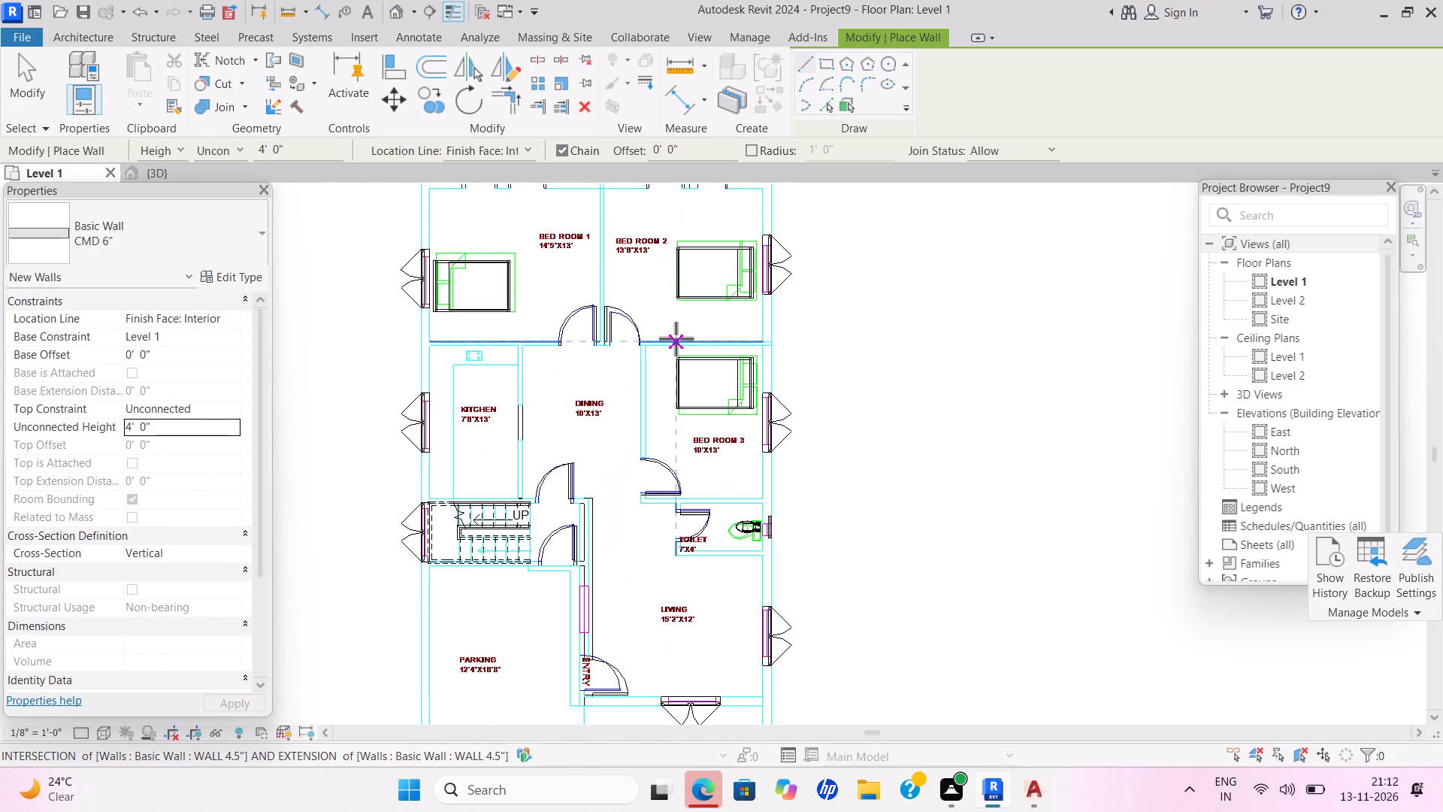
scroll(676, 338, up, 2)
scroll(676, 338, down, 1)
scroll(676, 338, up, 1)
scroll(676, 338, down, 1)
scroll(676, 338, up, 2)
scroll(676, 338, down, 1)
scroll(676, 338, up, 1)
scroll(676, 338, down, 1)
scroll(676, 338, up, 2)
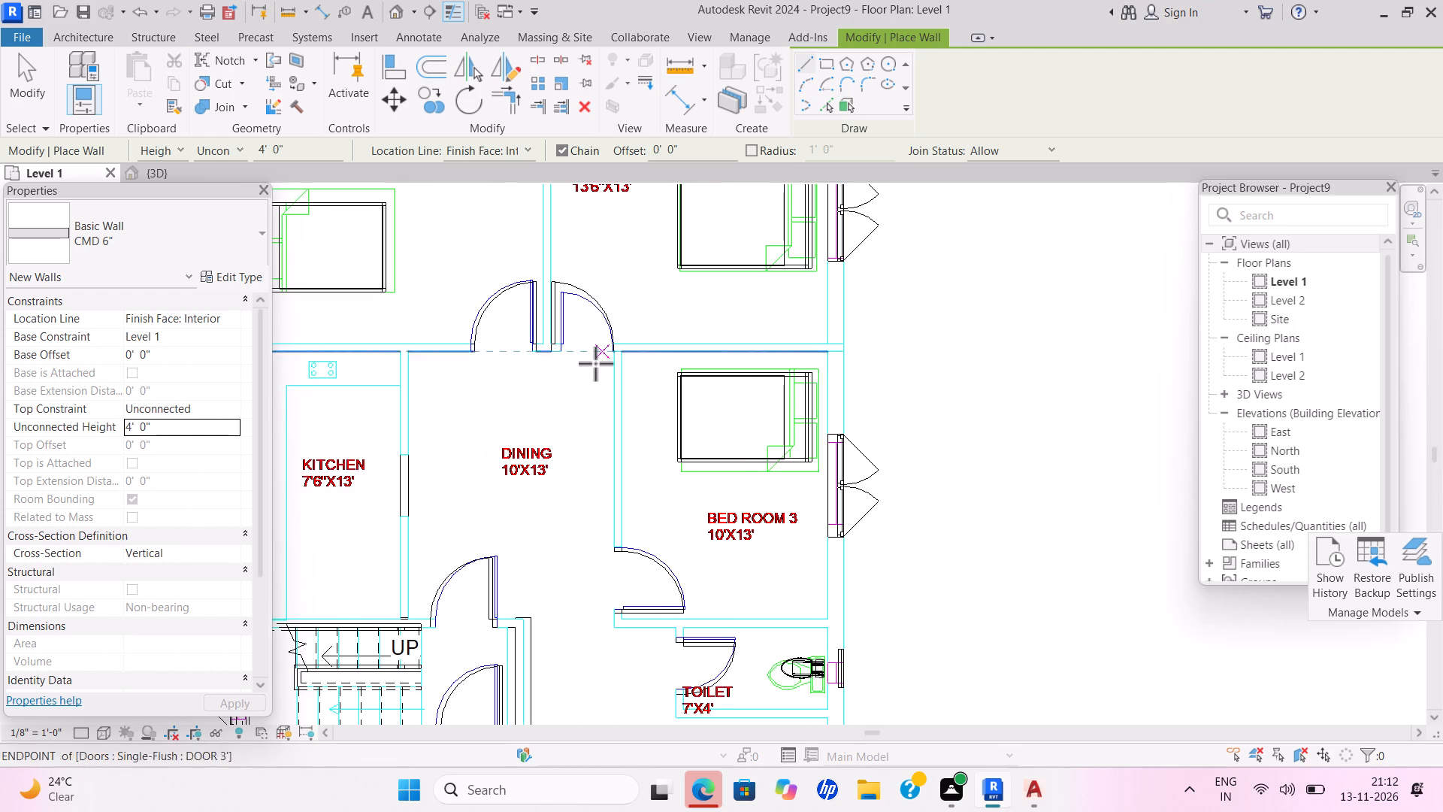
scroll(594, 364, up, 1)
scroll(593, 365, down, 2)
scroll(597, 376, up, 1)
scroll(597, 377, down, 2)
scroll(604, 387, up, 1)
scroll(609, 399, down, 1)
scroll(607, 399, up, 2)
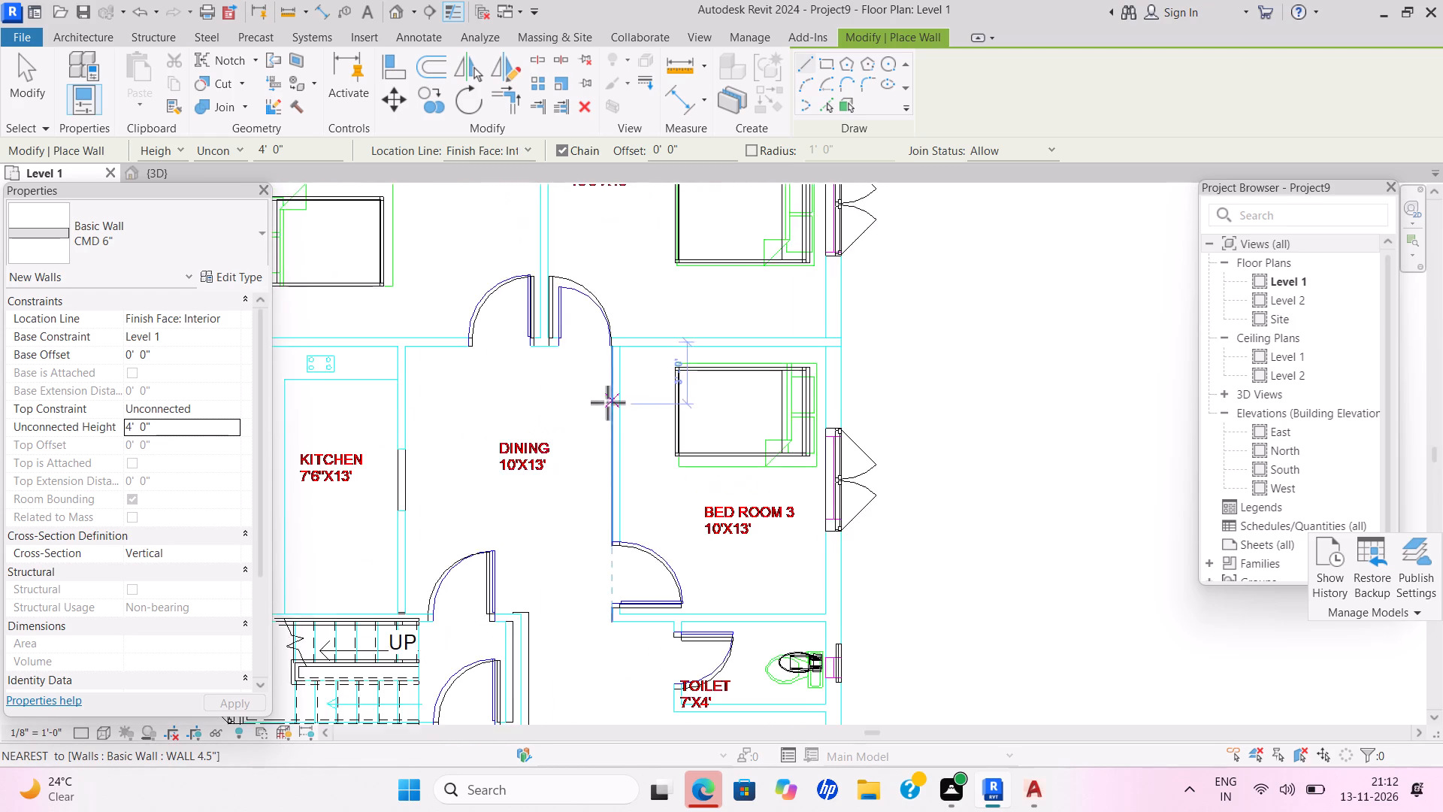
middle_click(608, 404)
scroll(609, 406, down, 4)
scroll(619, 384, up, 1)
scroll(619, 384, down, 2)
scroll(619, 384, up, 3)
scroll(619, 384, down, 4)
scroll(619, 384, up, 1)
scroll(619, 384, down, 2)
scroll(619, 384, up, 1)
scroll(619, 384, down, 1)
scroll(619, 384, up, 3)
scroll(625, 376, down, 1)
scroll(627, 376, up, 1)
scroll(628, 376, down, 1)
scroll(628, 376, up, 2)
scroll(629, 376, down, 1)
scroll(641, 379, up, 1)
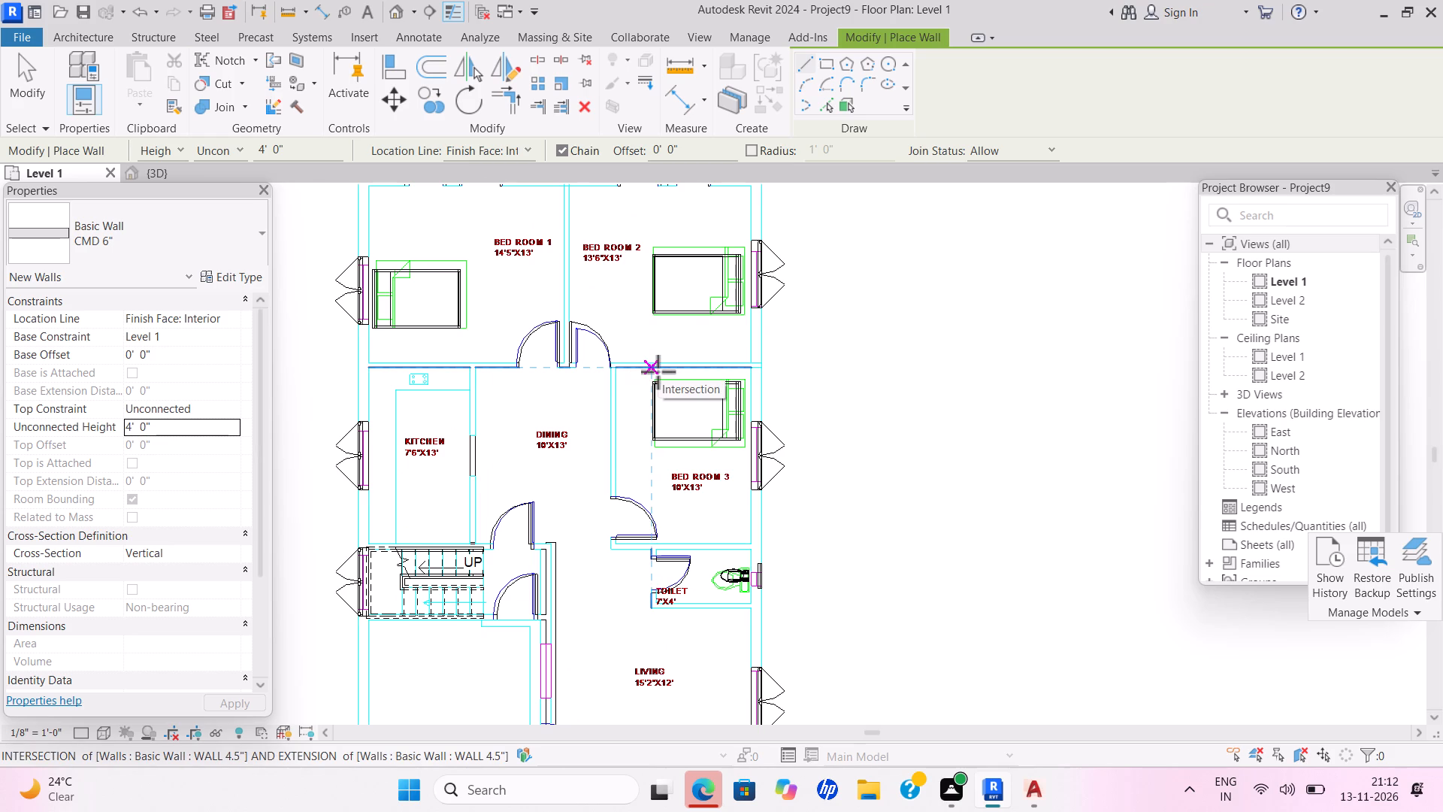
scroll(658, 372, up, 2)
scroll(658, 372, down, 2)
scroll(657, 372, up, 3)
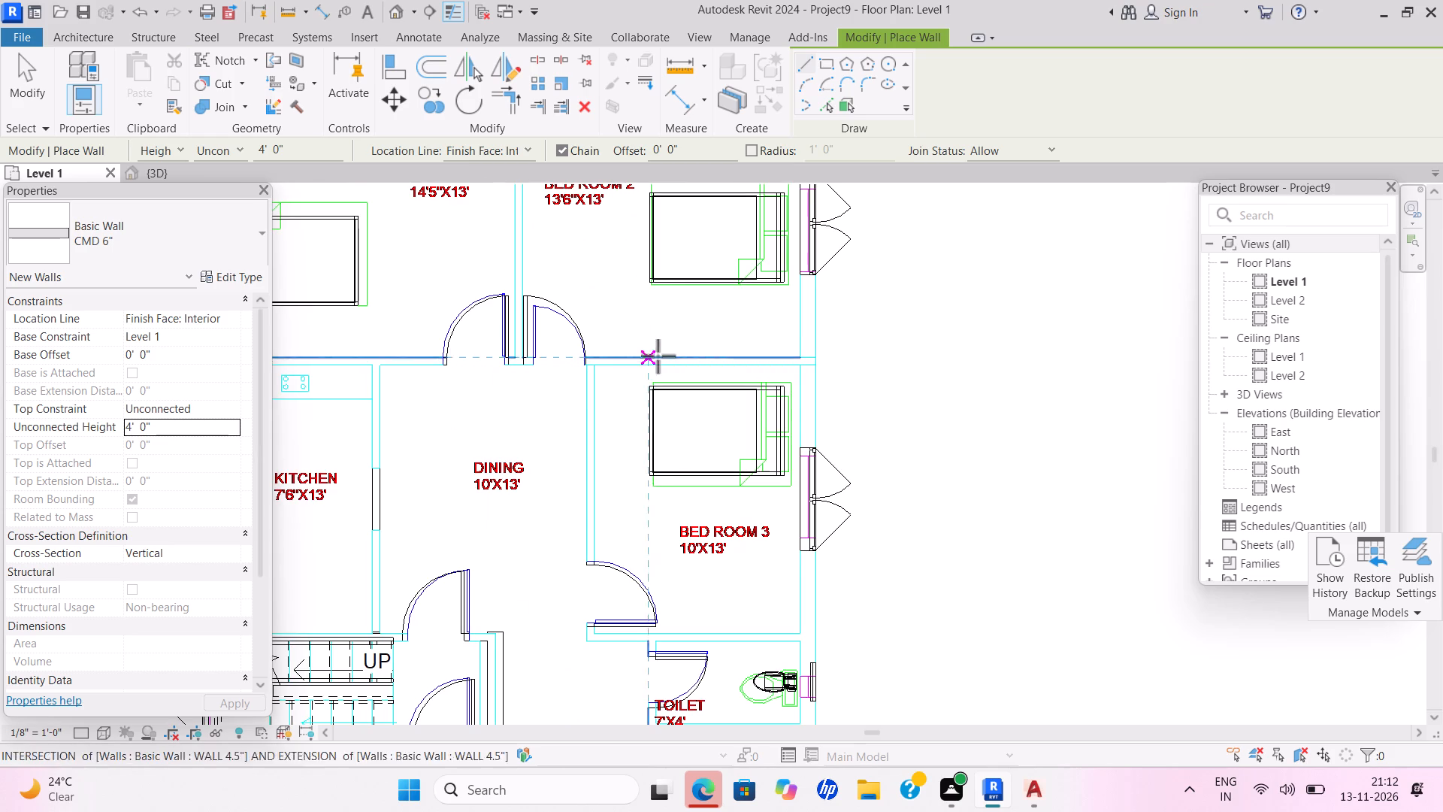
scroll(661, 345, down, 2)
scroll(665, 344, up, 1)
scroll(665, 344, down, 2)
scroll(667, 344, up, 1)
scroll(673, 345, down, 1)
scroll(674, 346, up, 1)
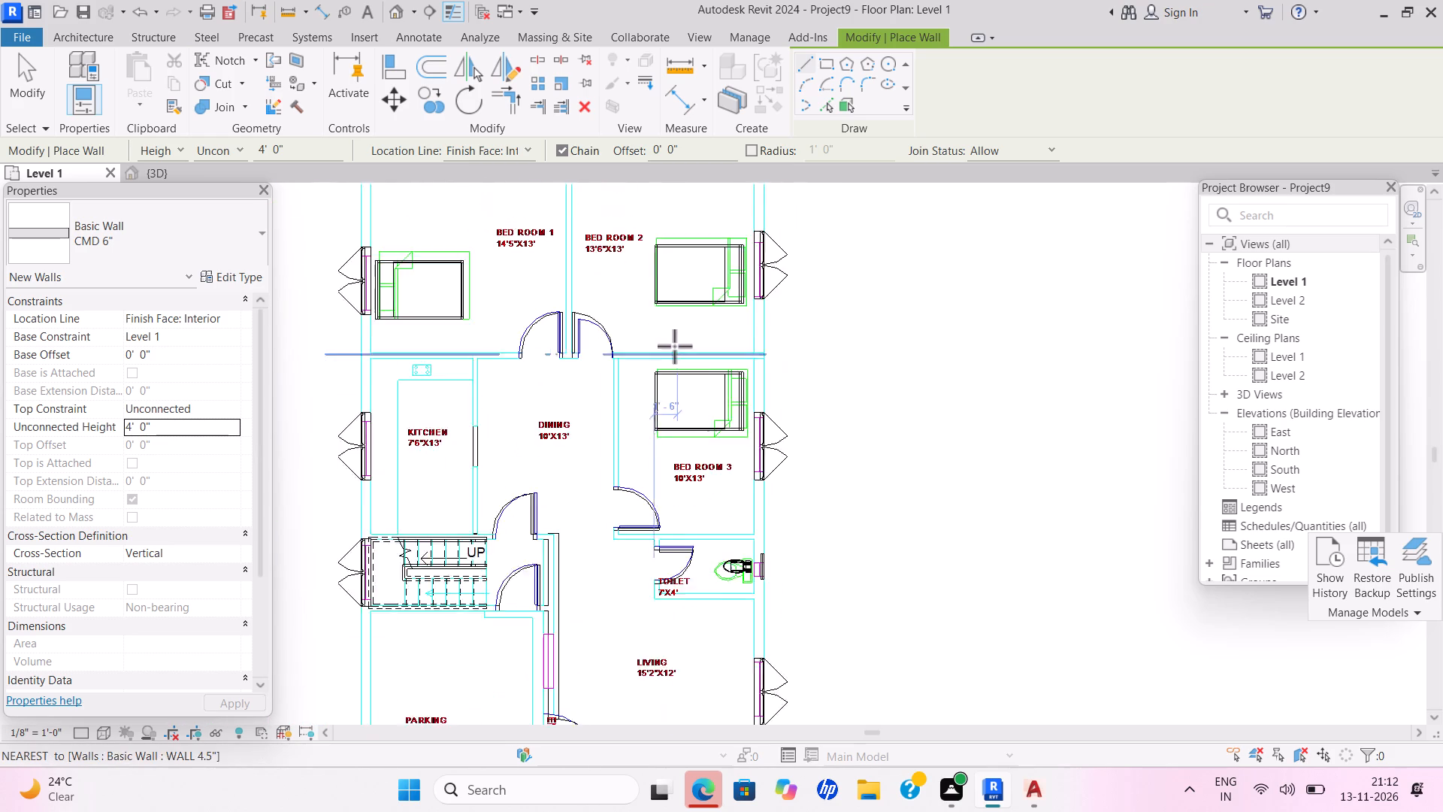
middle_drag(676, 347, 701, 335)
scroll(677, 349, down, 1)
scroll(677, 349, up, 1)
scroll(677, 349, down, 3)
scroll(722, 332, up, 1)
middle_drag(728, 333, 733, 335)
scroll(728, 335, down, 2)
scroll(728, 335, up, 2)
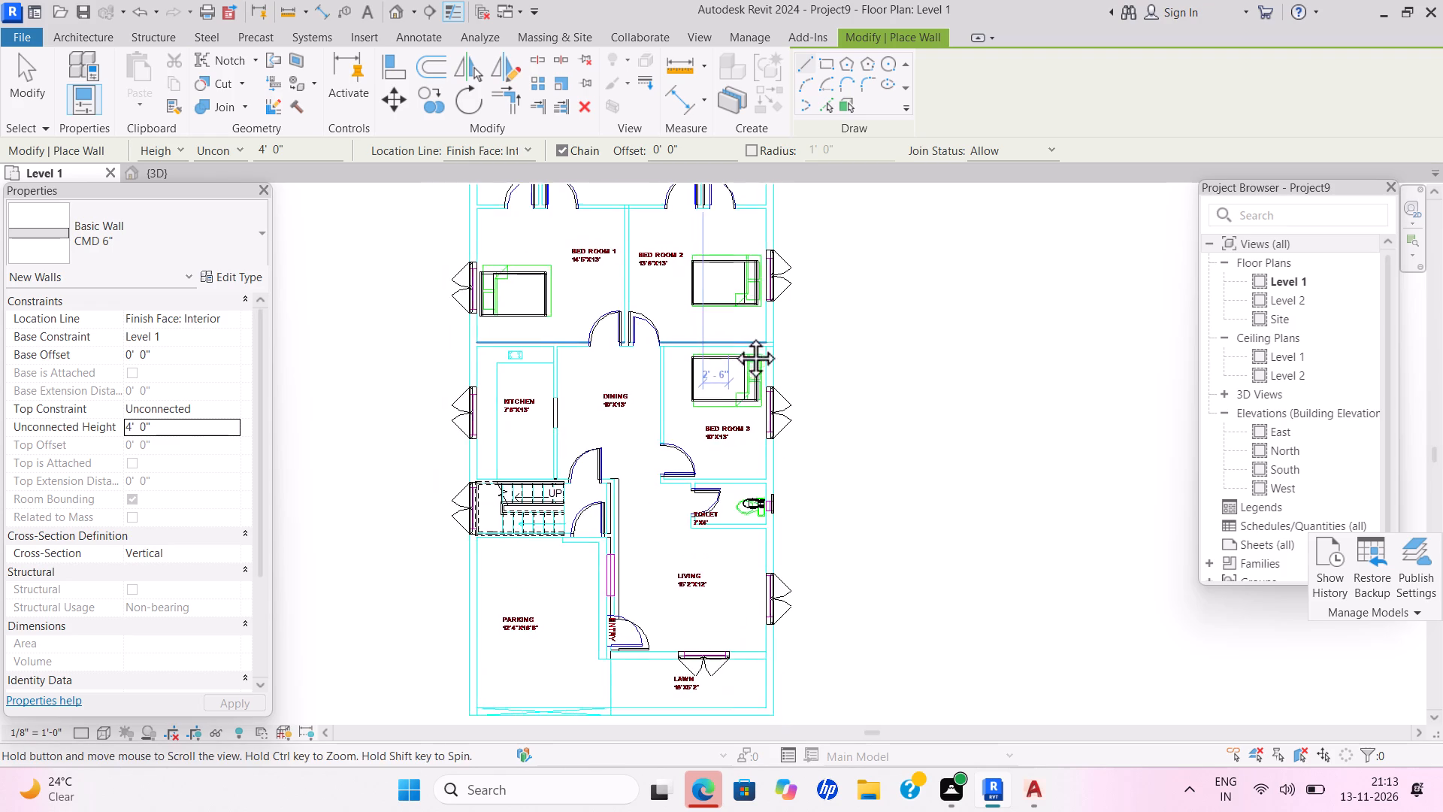
Draw a closed rectangular CMD 6" boundary wall around the house, about 54' wide, about 10' clear of its rear and 12' clear of its front.
scroll(733, 335, down, 3)
middle_drag(733, 335, 734, 335)
scroll(734, 335, up, 1)
scroll(734, 335, down, 1)
scroll(734, 335, up, 1)
scroll(734, 335, down, 3)
scroll(747, 327, up, 1)
scroll(747, 327, down, 1)
scroll(747, 327, up, 1)
scroll(747, 327, down, 4)
middle_click(743, 327)
scroll(743, 329, up, 2)
scroll(743, 330, down, 1)
scroll(743, 332, up, 1)
scroll(743, 332, down, 1)
scroll(743, 332, up, 2)
scroll(744, 332, down, 1)
scroll(744, 332, up, 1)
scroll(745, 332, down, 1)
scroll(745, 332, up, 1)
scroll(743, 347, down, 1)
scroll(743, 349, up, 1)
middle_drag(741, 351, 731, 417)
scroll(740, 354, down, 1)
scroll(740, 355, up, 1)
scroll(740, 362, down, 1)
scroll(731, 417, up, 1)
scroll(731, 417, down, 1)
scroll(724, 412, up, 1)
scroll(722, 411, down, 1)
scroll(710, 399, up, 1)
scroll(709, 397, down, 1)
scroll(706, 392, up, 2)
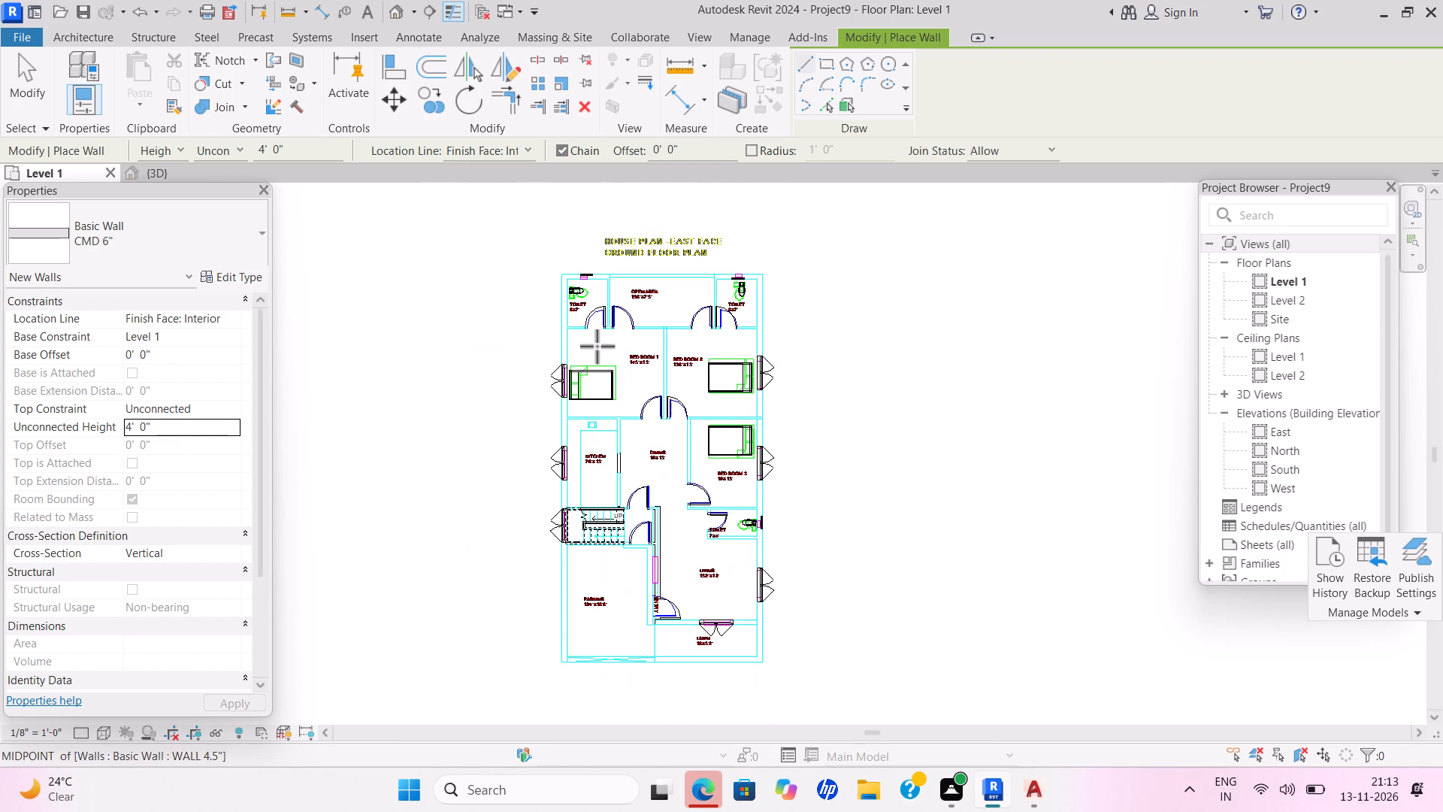
drag(474, 210, 490, 211)
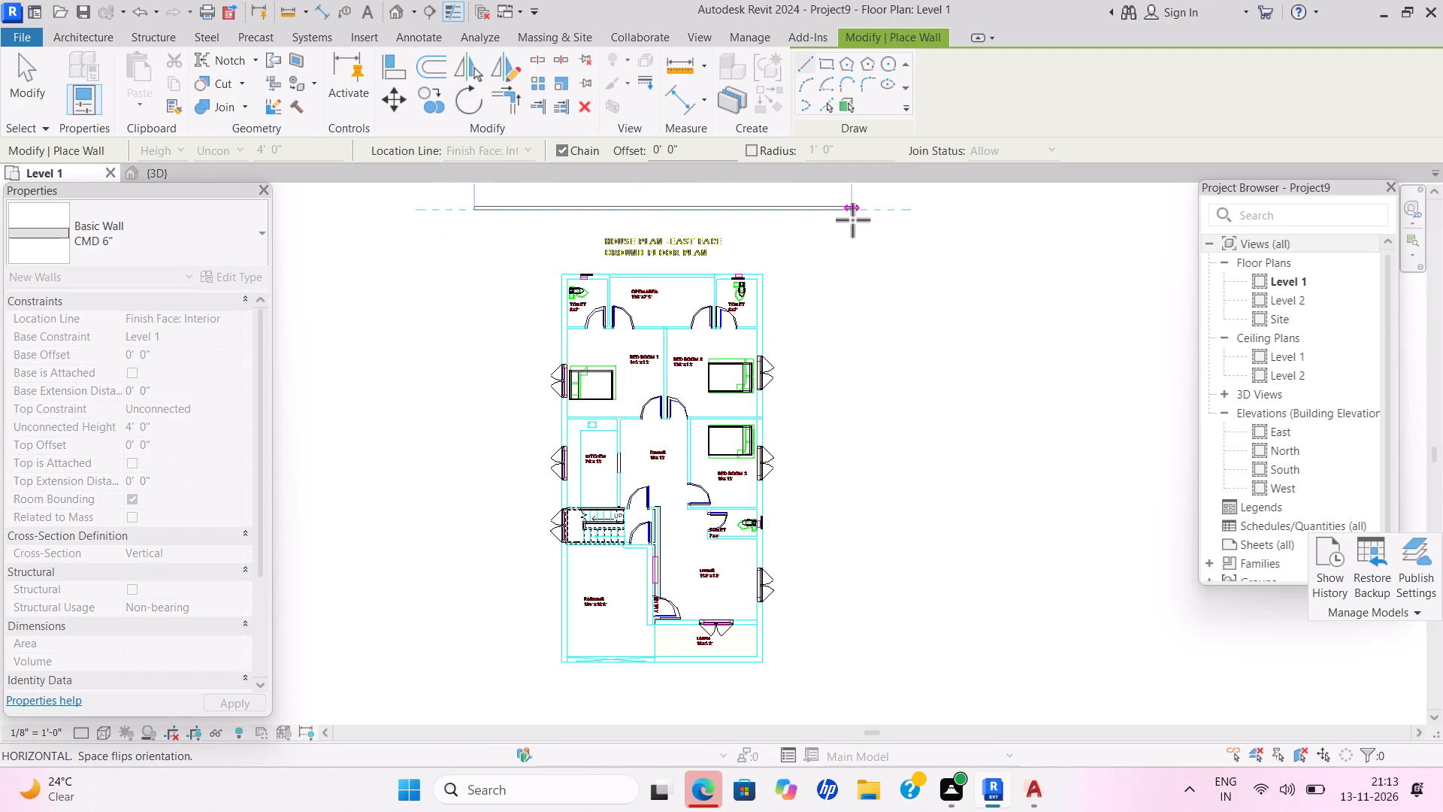
click(836, 214)
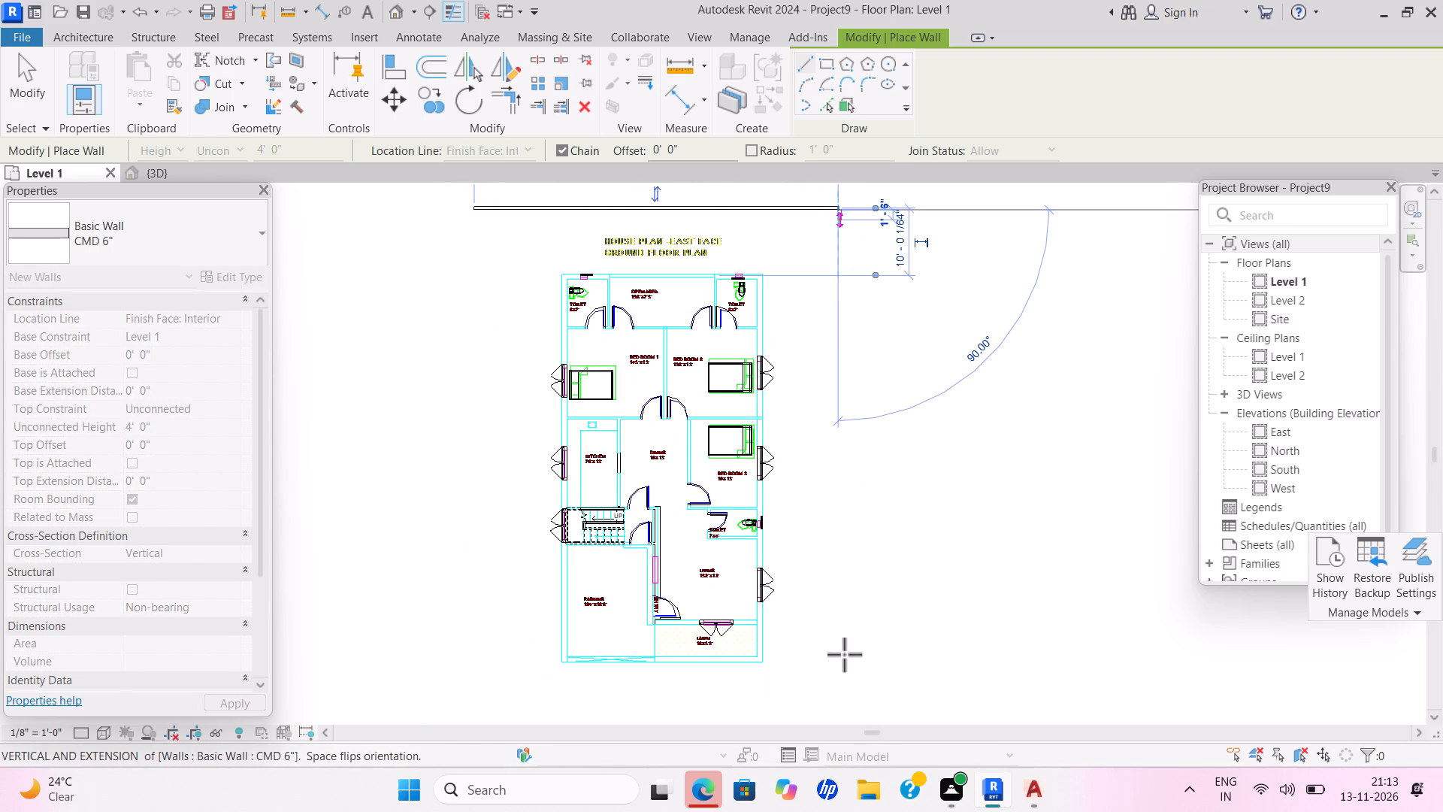
scroll(841, 675, up, 4)
scroll(841, 675, down, 2)
middle_drag(841, 675, 824, 596)
scroll(824, 596, up, 2)
scroll(824, 596, down, 1)
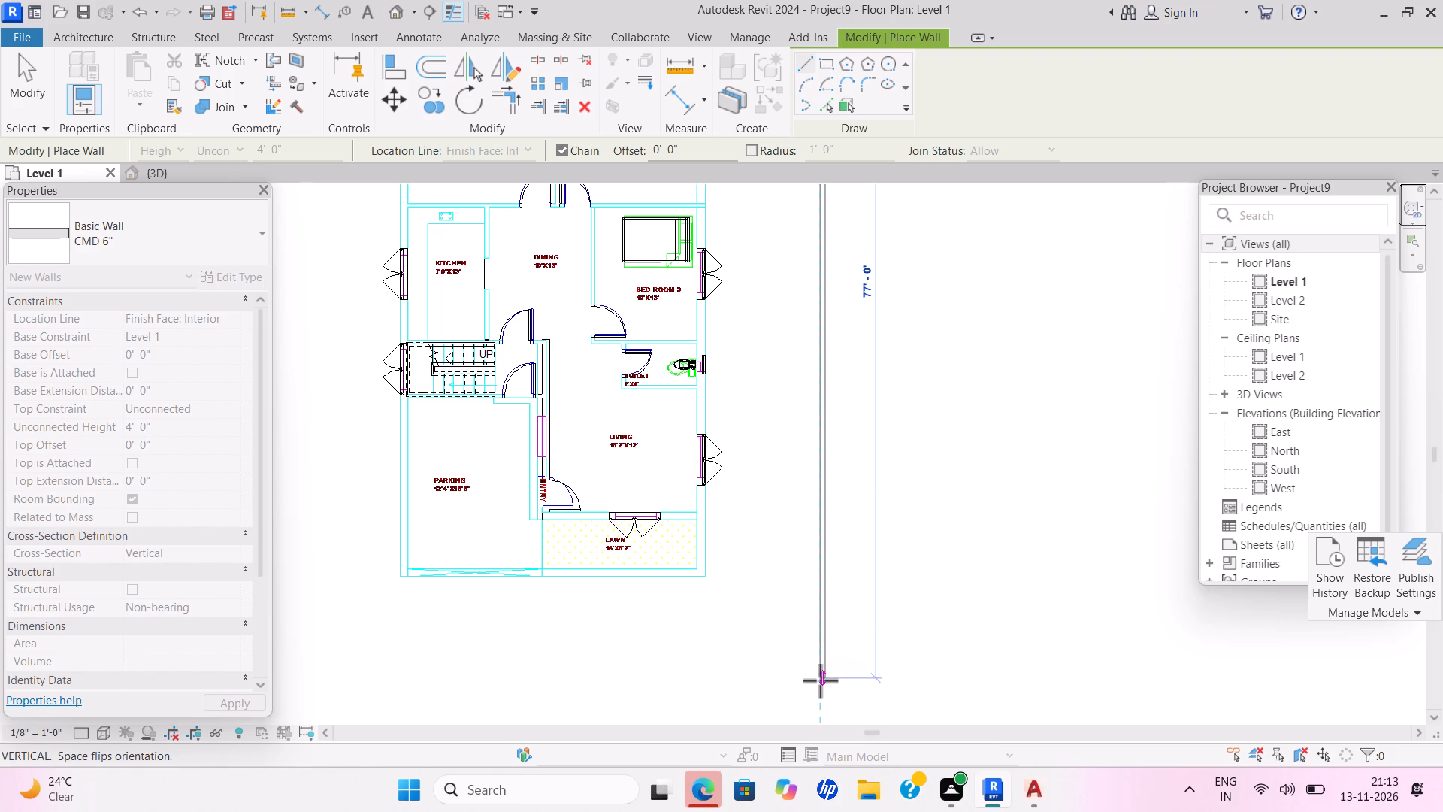
click(822, 695)
middle_drag(370, 687, 586, 681)
scroll(578, 684, up, 2)
scroll(585, 682, down, 3)
scroll(586, 681, up, 4)
middle_click(582, 662)
middle_drag(579, 646, 570, 654)
scroll(579, 648, down, 1)
scroll(579, 650, up, 2)
scroll(579, 656, down, 1)
scroll(579, 656, up, 1)
scroll(576, 656, down, 2)
scroll(572, 656, up, 1)
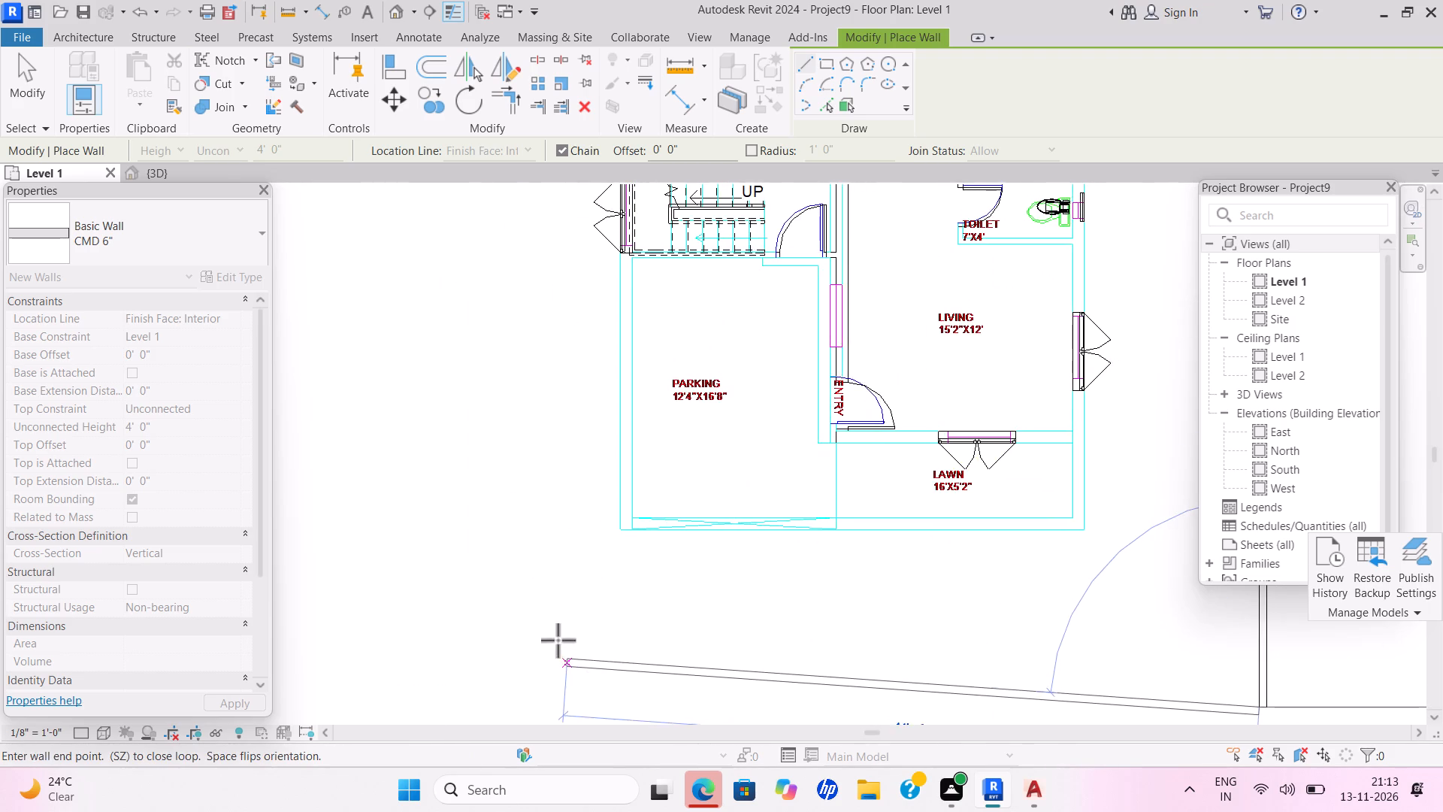
scroll(555, 634, down, 3)
scroll(543, 641, up, 1)
scroll(535, 653, down, 2)
middle_drag(532, 658, 516, 663)
scroll(528, 662, up, 1)
scroll(520, 664, down, 1)
scroll(518, 664, up, 1)
scroll(515, 662, down, 3)
scroll(512, 657, up, 1)
scroll(511, 647, down, 2)
scroll(511, 646, up, 2)
middle_click(513, 648)
scroll(513, 649, down, 2)
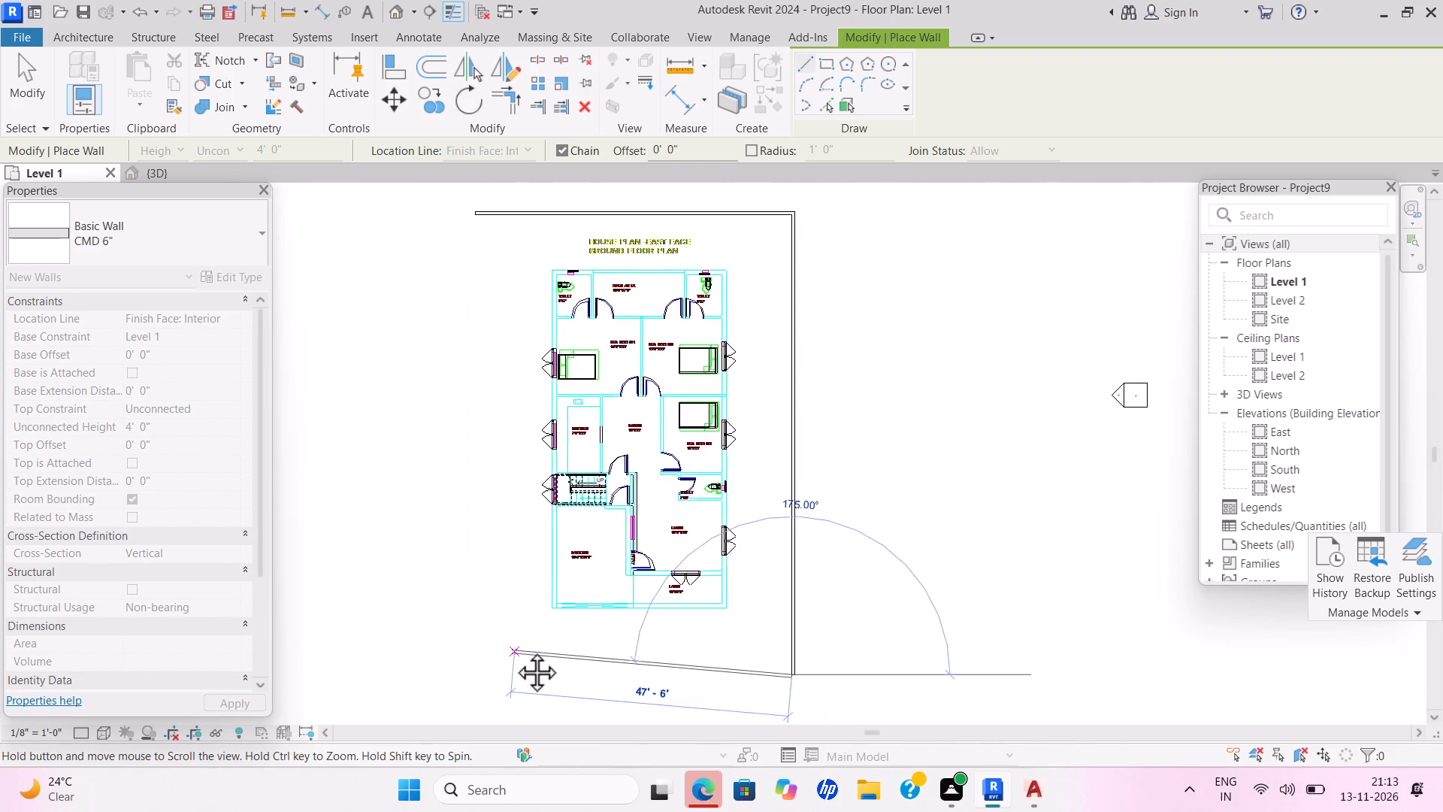
scroll(514, 650, down, 1)
scroll(514, 650, up, 1)
scroll(514, 650, down, 2)
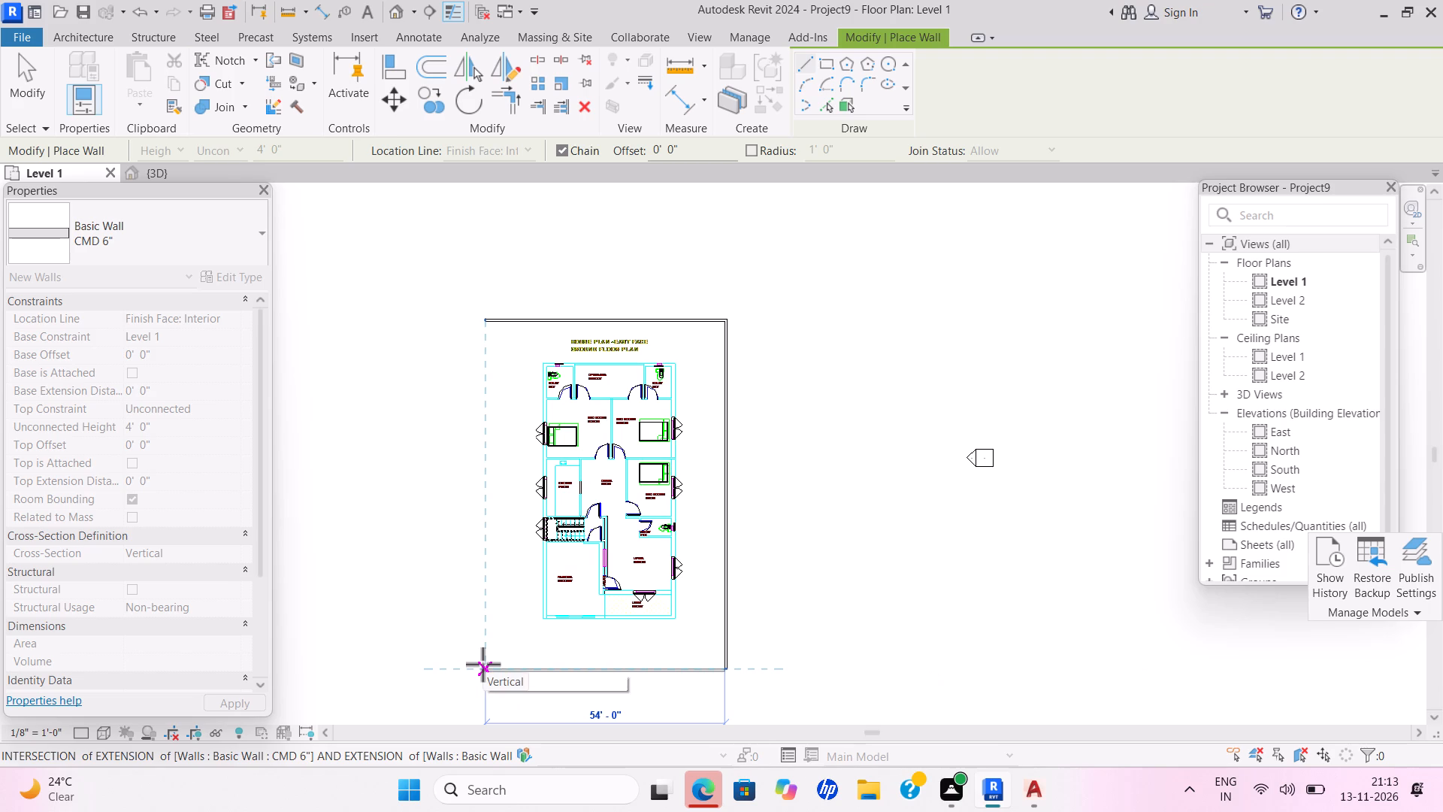
click(483, 664)
click(483, 321)
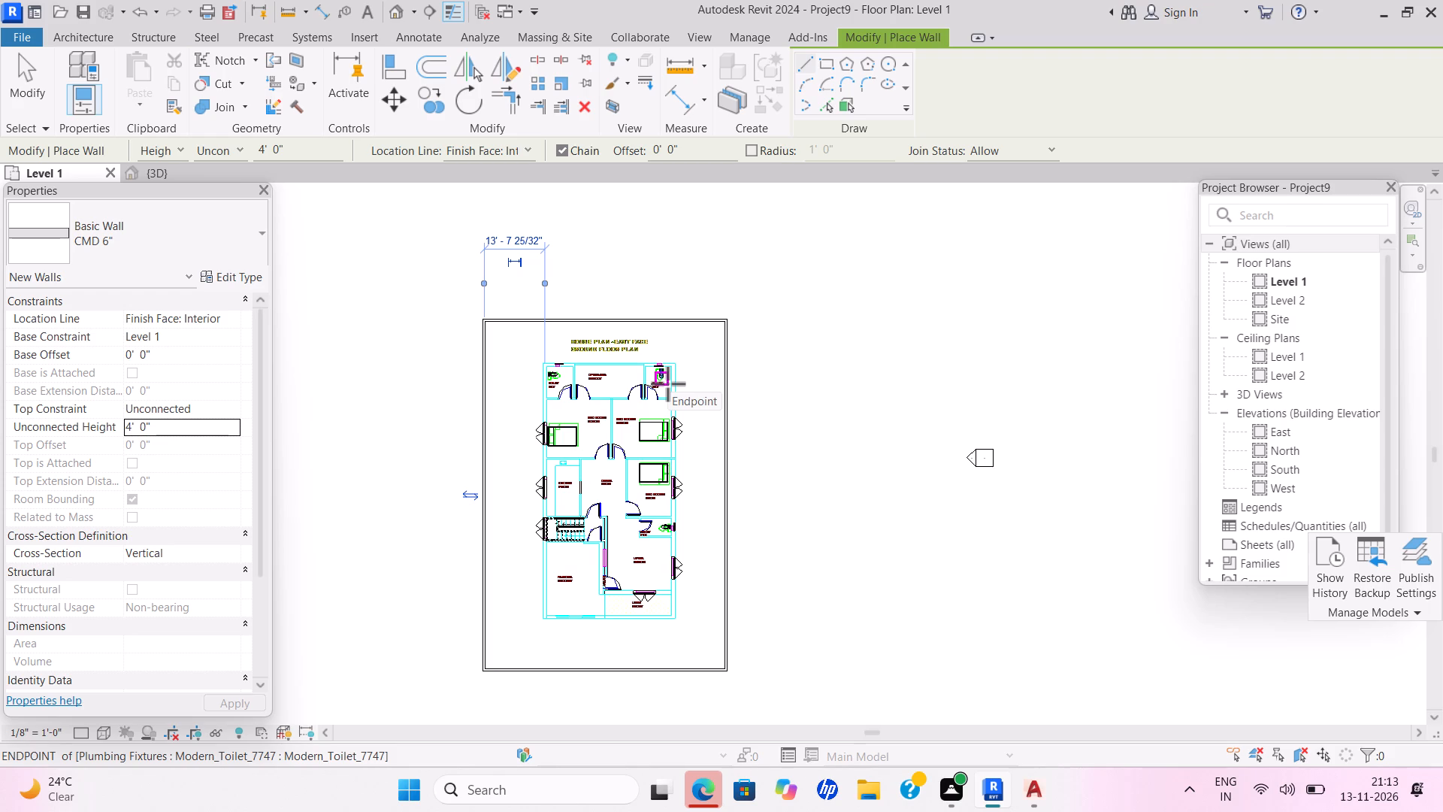
key(Escape)
key(Escape)
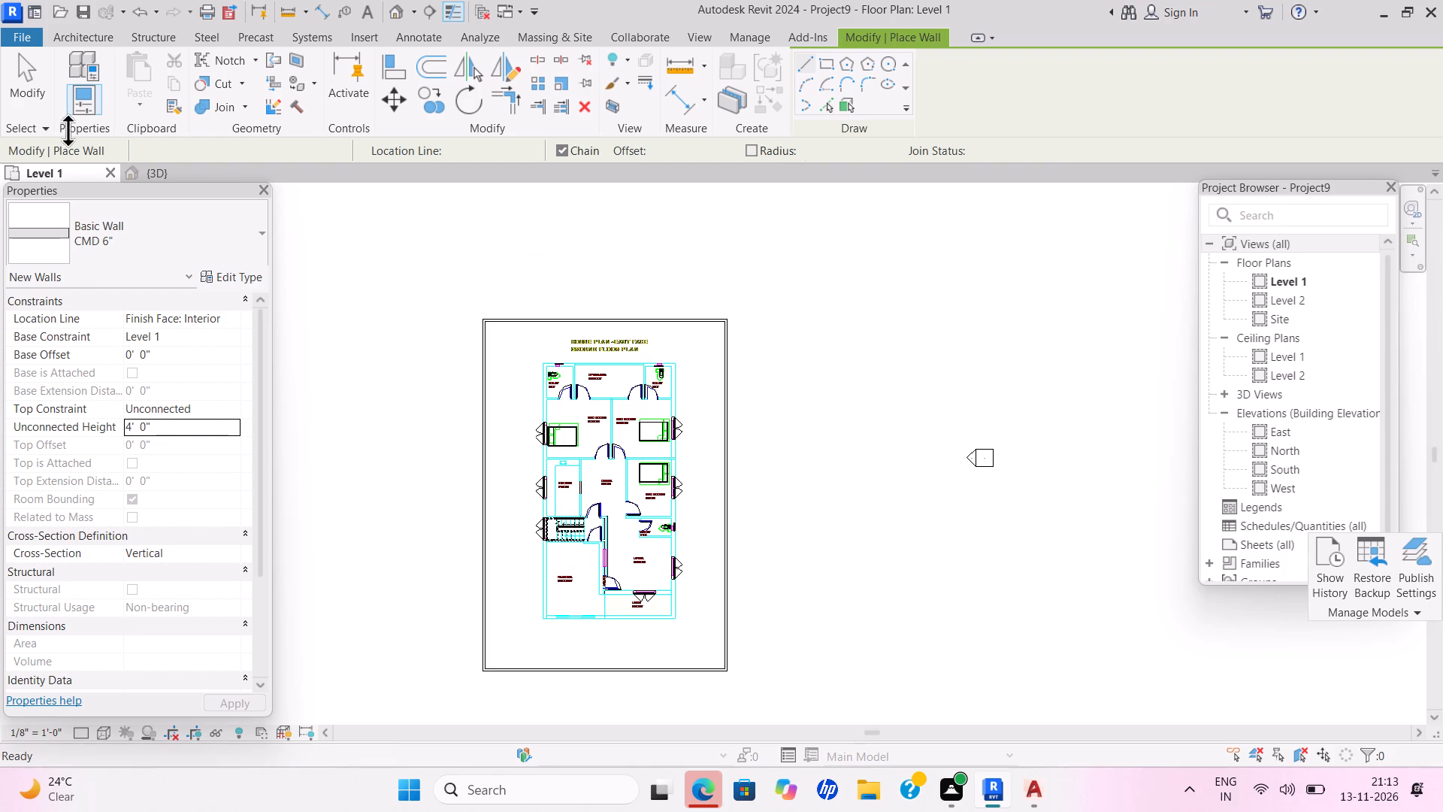
key(Escape)
key(Escape)
key(Escape)
key(Escape)
Load the SHUBHAM GATE.0004 family from the Gate folder in Documents > 6ESwertyuio as a component.
click(226, 104)
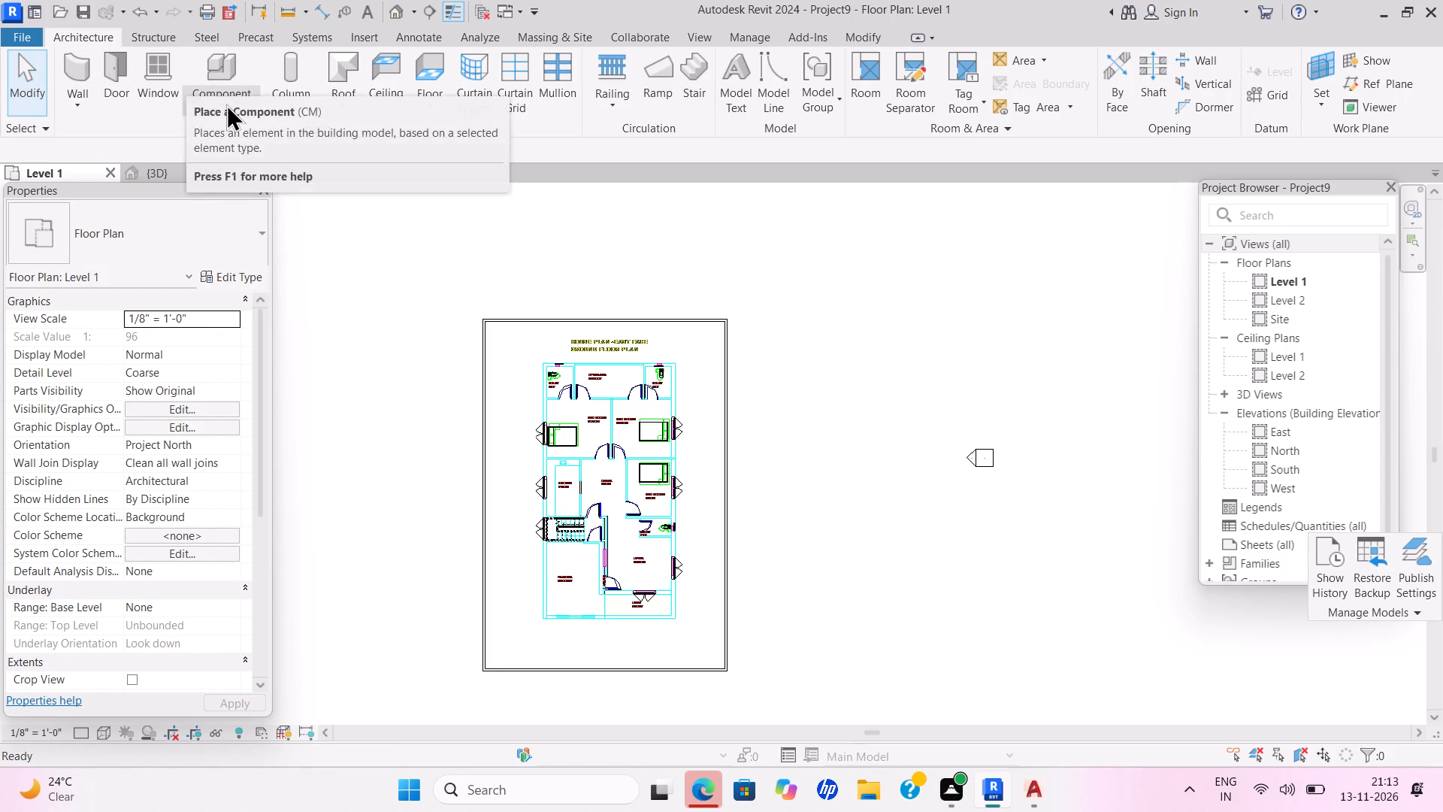
click(235, 133)
double_click(823, 99)
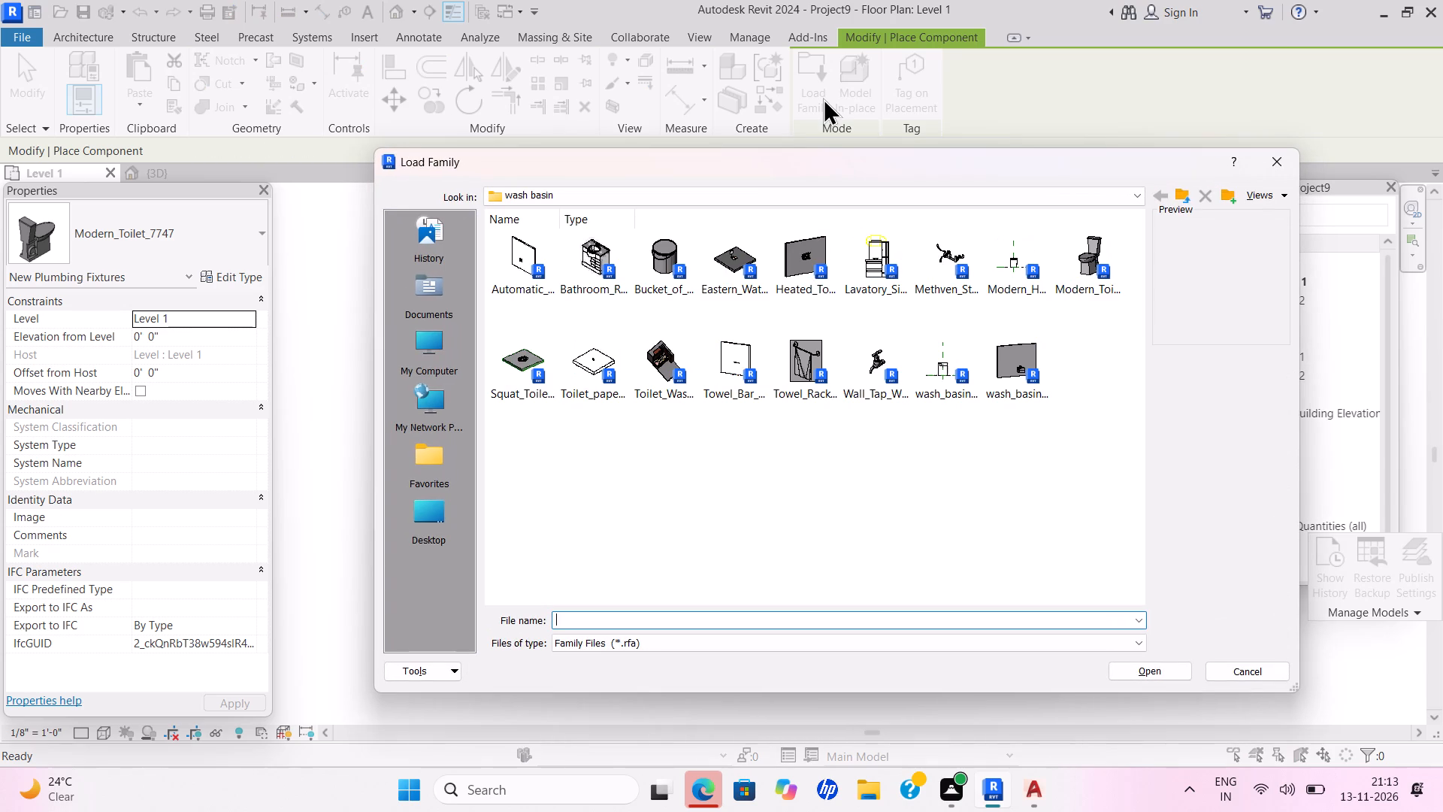
double_click(443, 309)
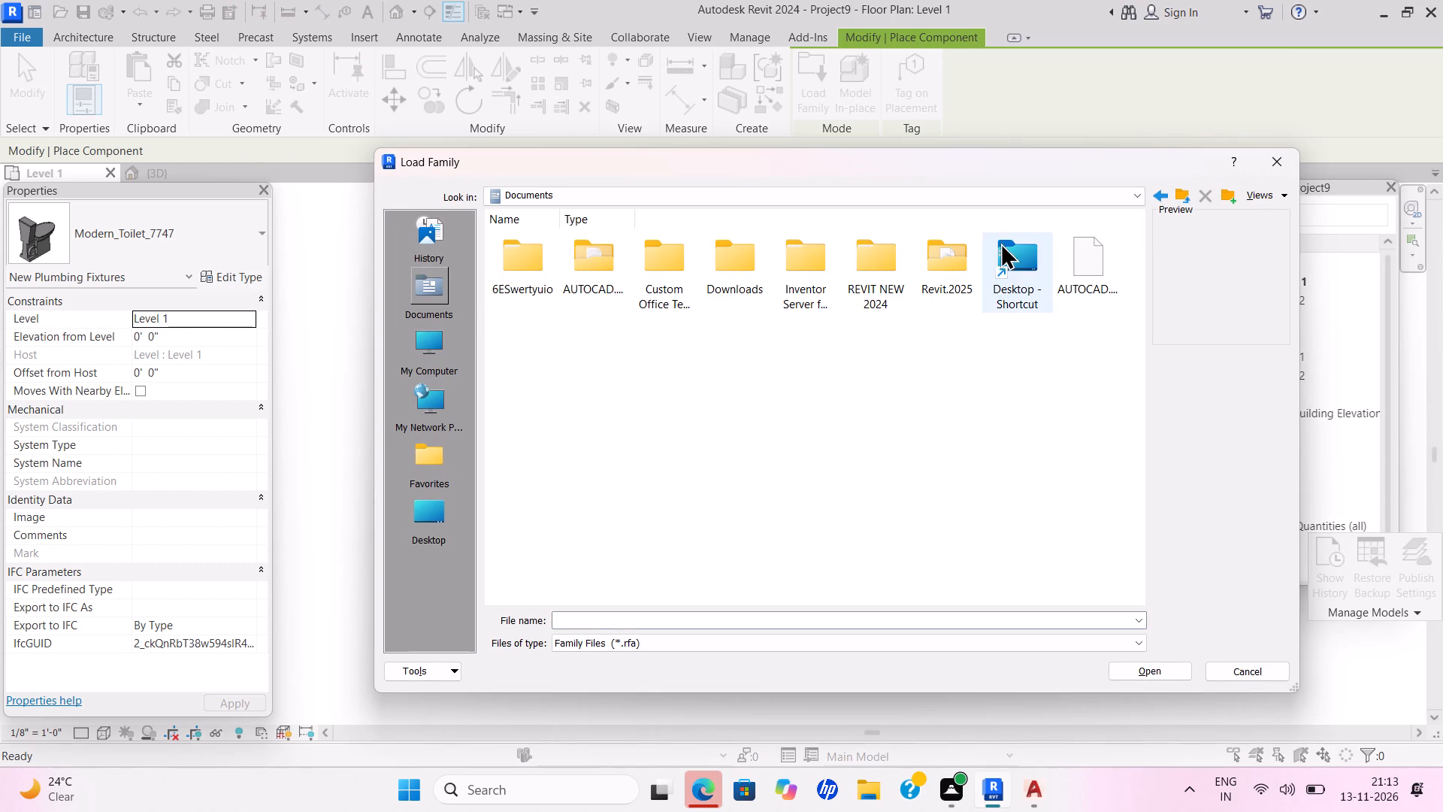
click(1133, 192)
key(Escape)
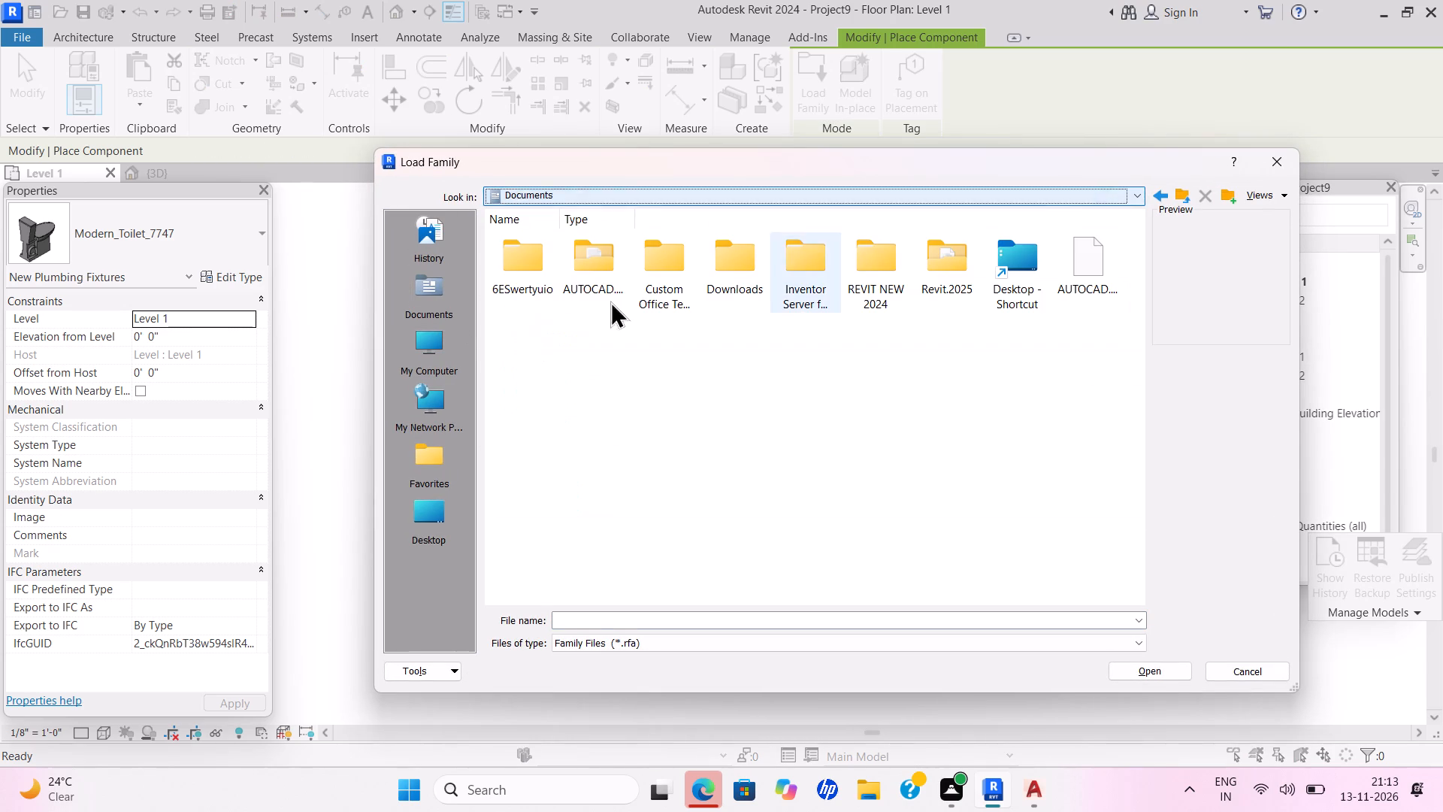
double_click(544, 280)
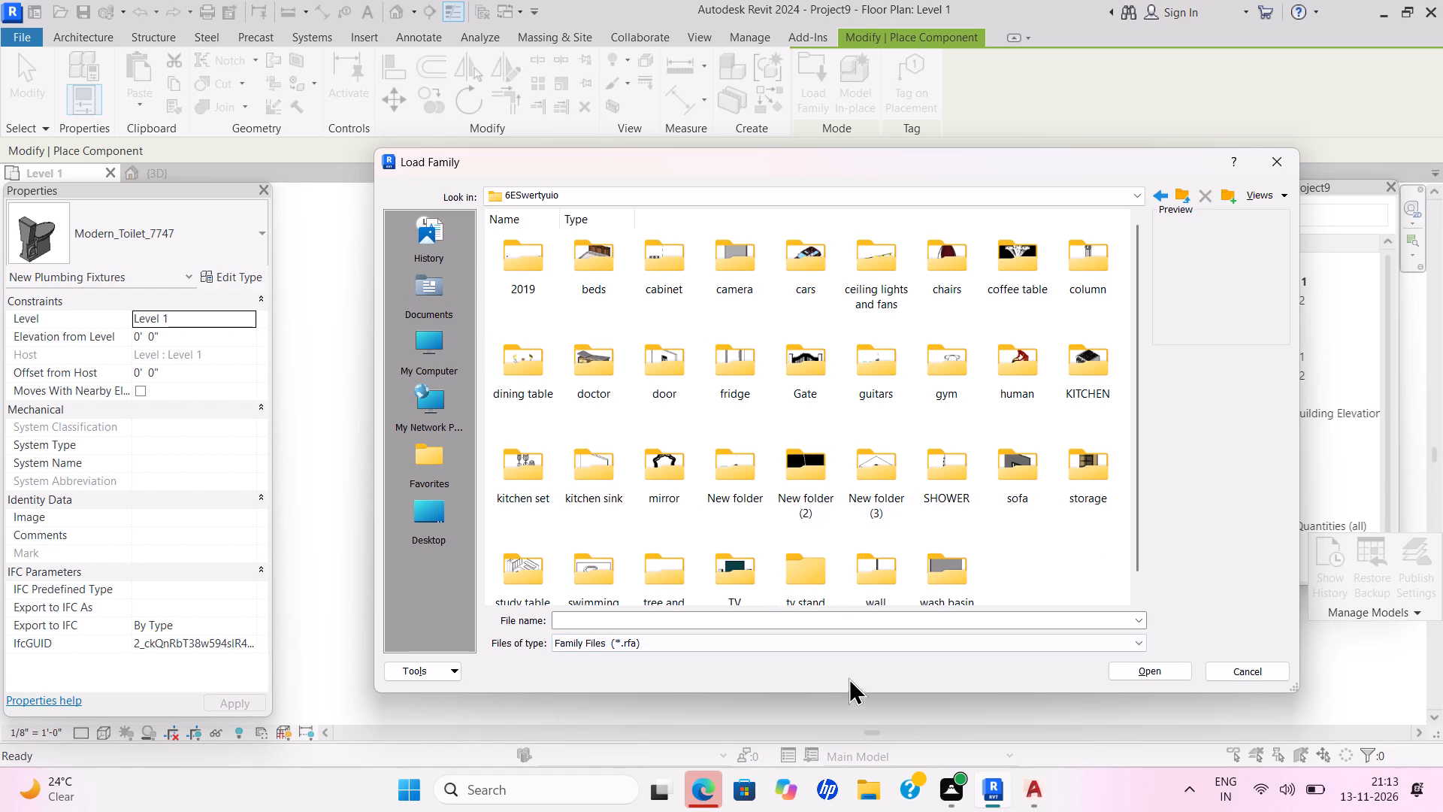
double_click(802, 386)
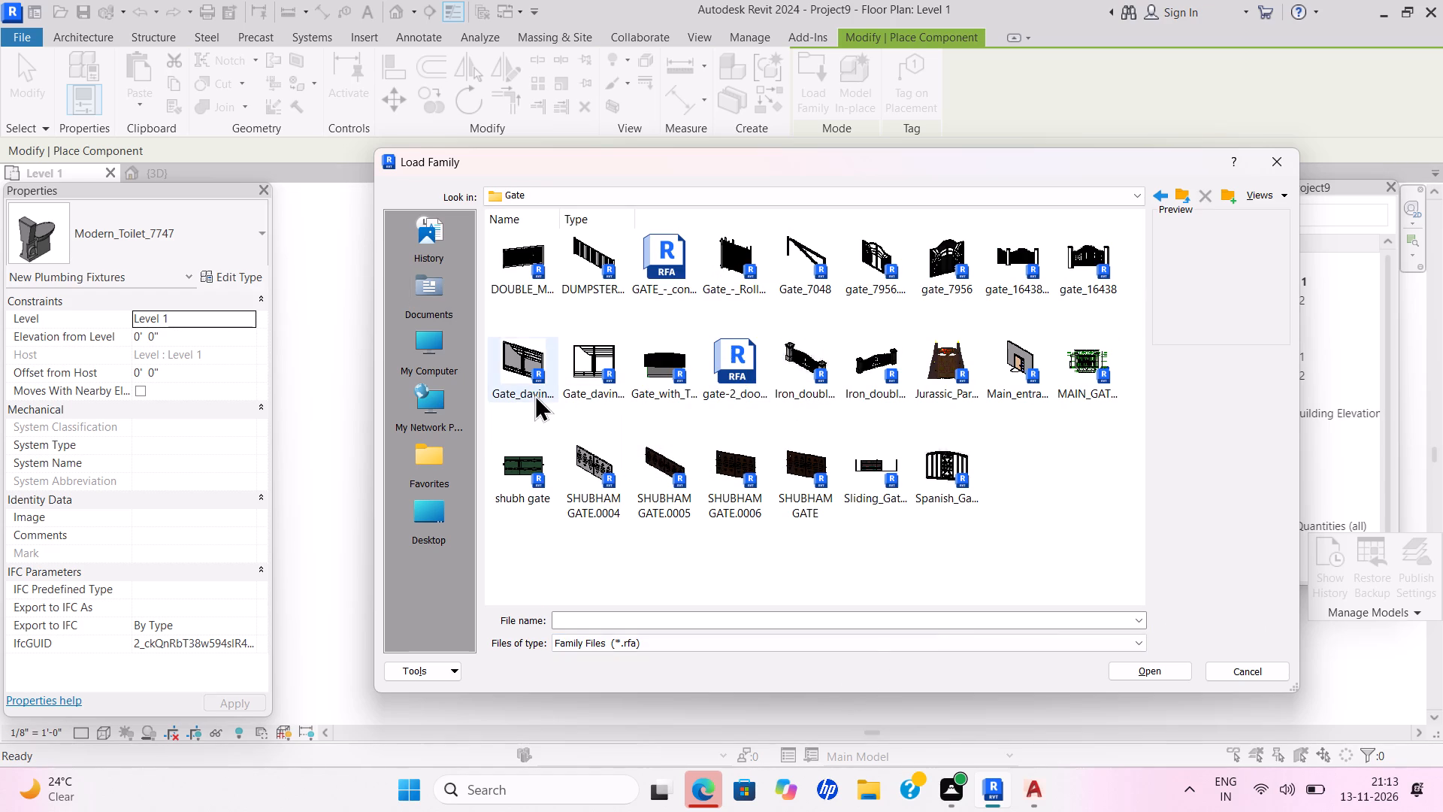
double_click(569, 457)
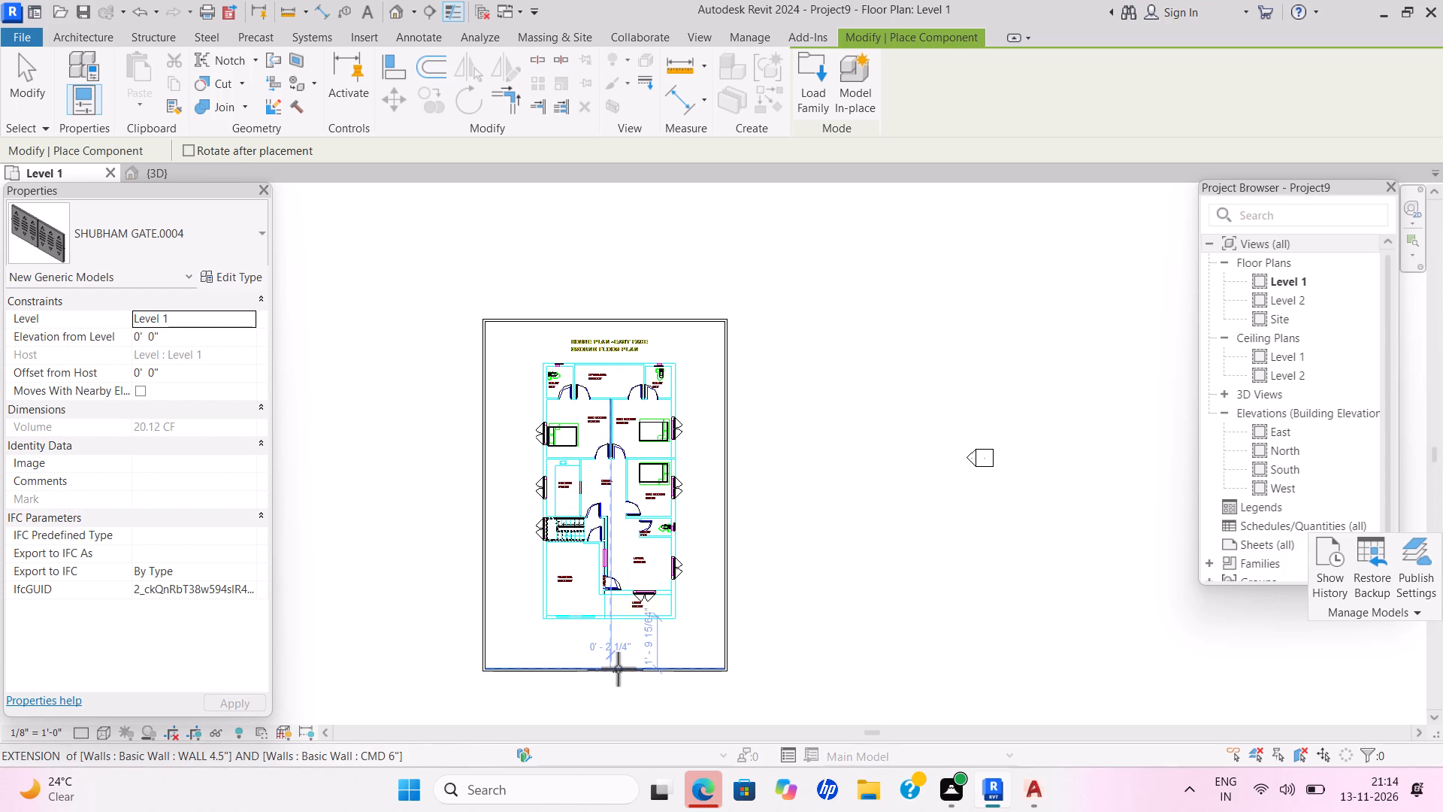
Rotate the gate parallel to the front boundary wall and place it at that wall's midpoint.
key(space)
key(space)
key(space)
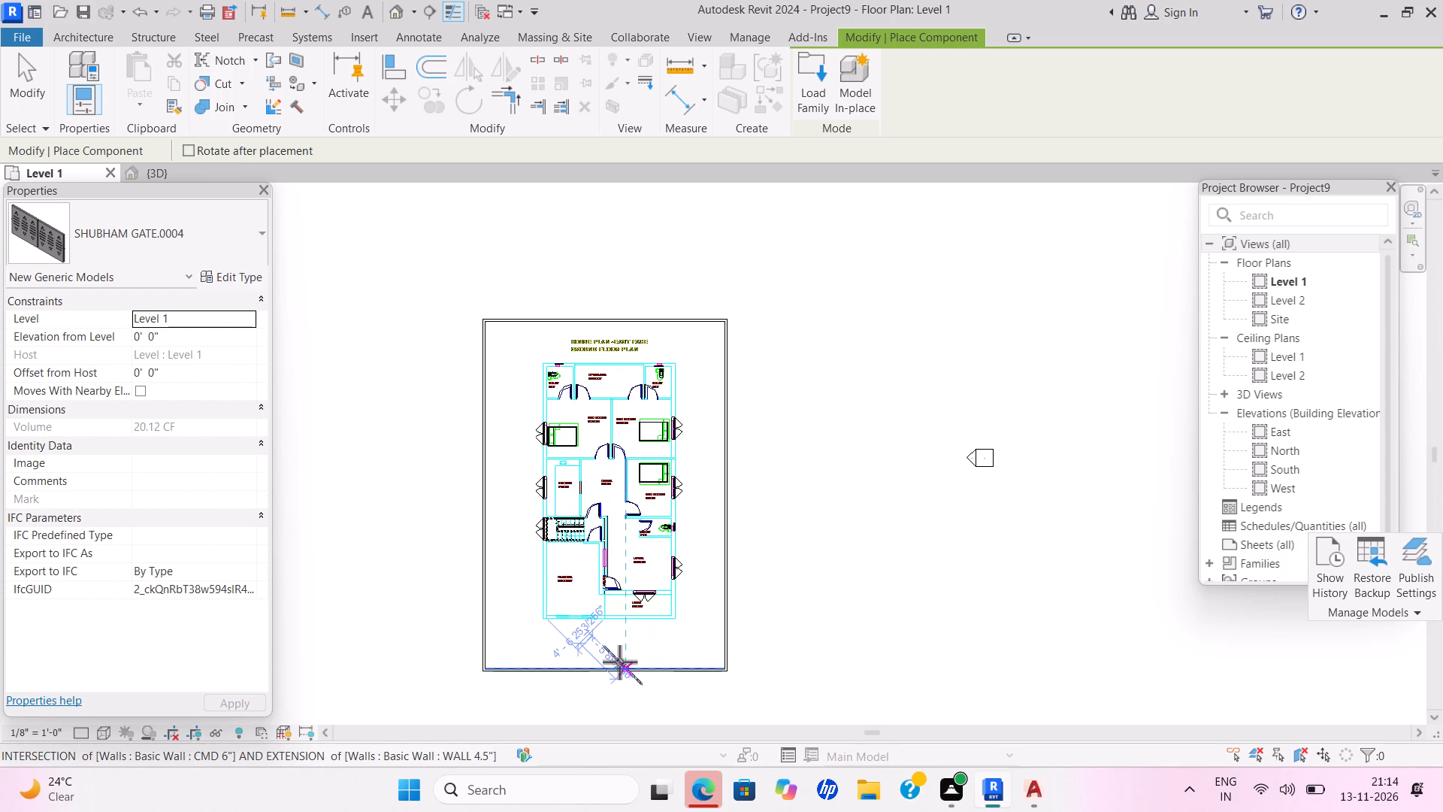
key(space)
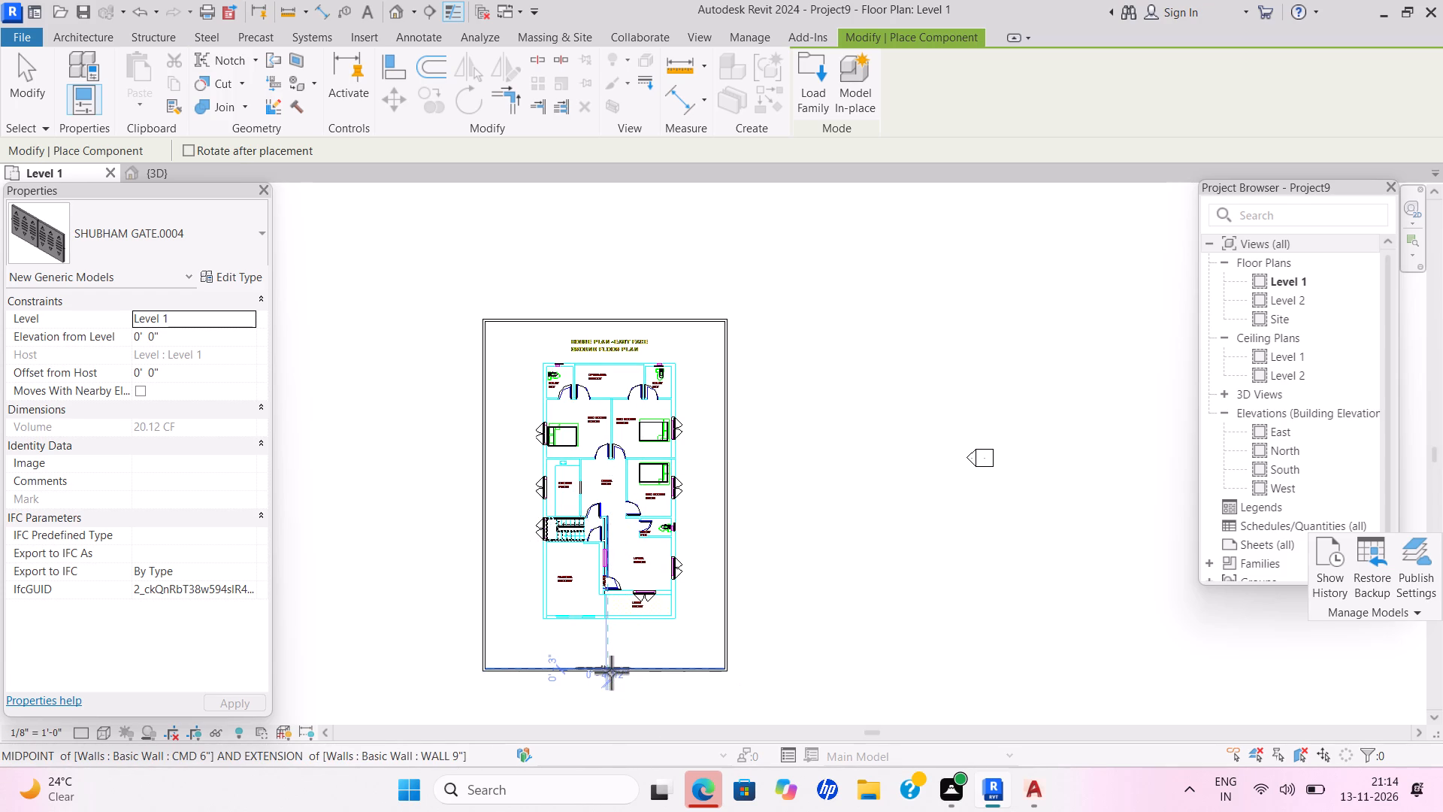
click(601, 674)
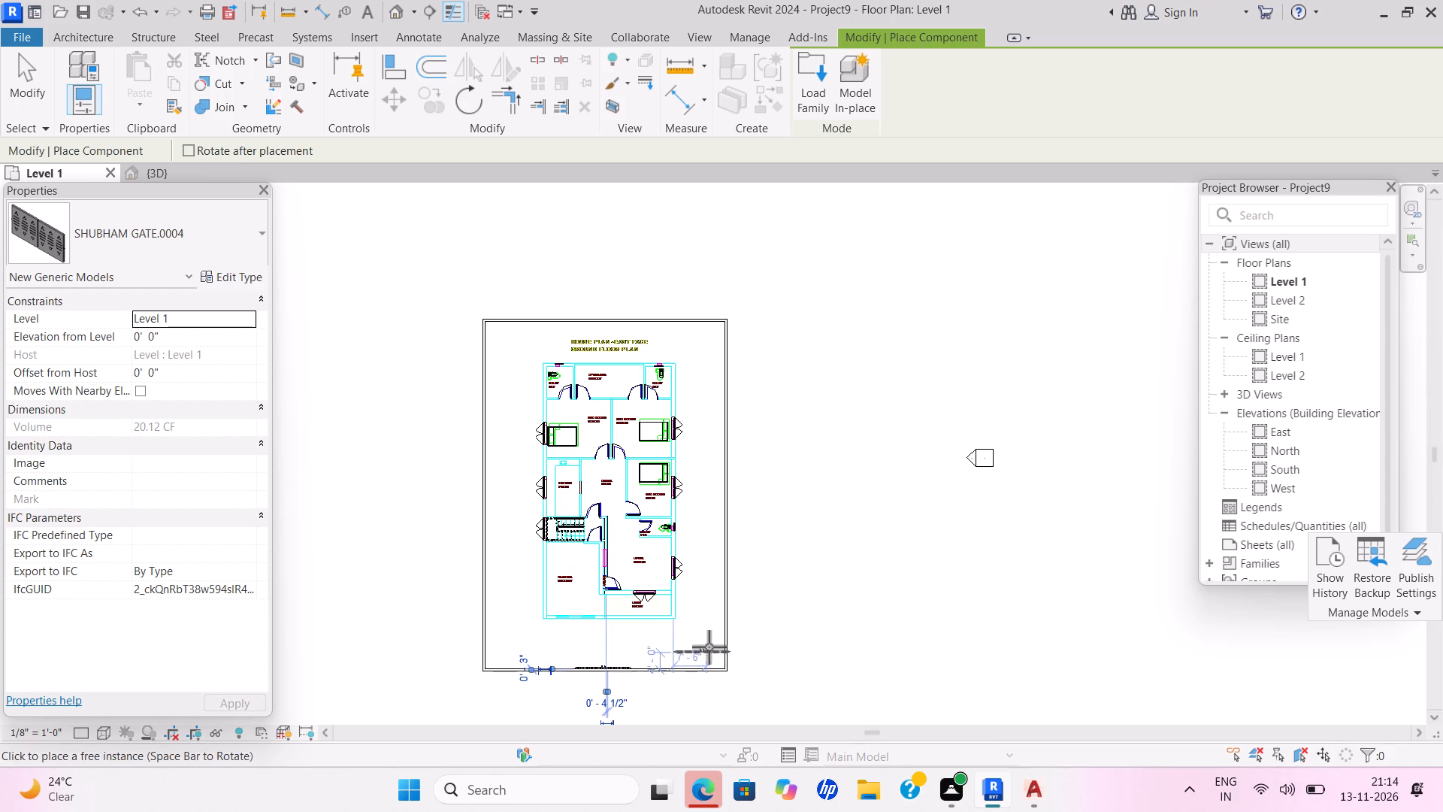
key(Escape)
key(Escape)
click(604, 673)
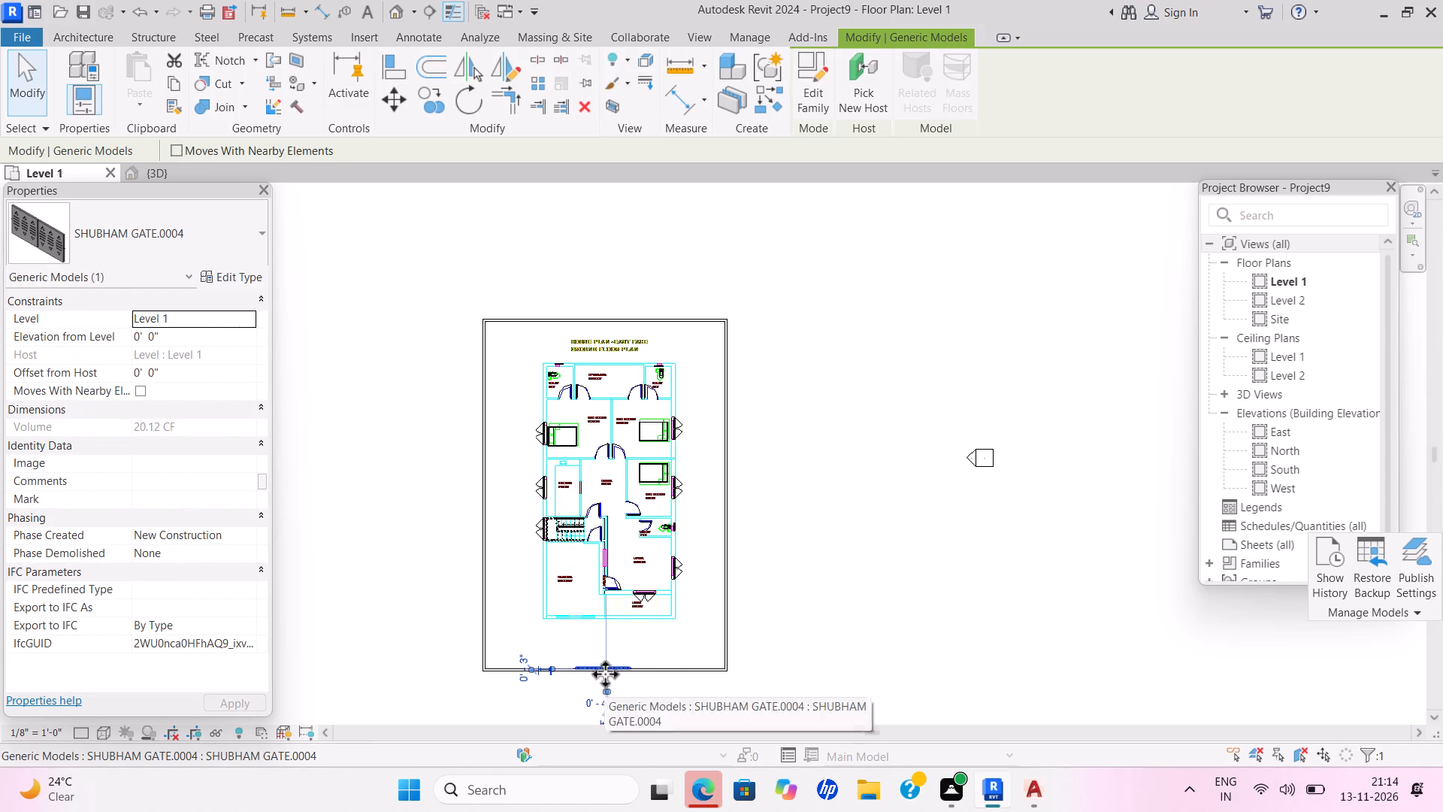
key(Down)
key(Up)
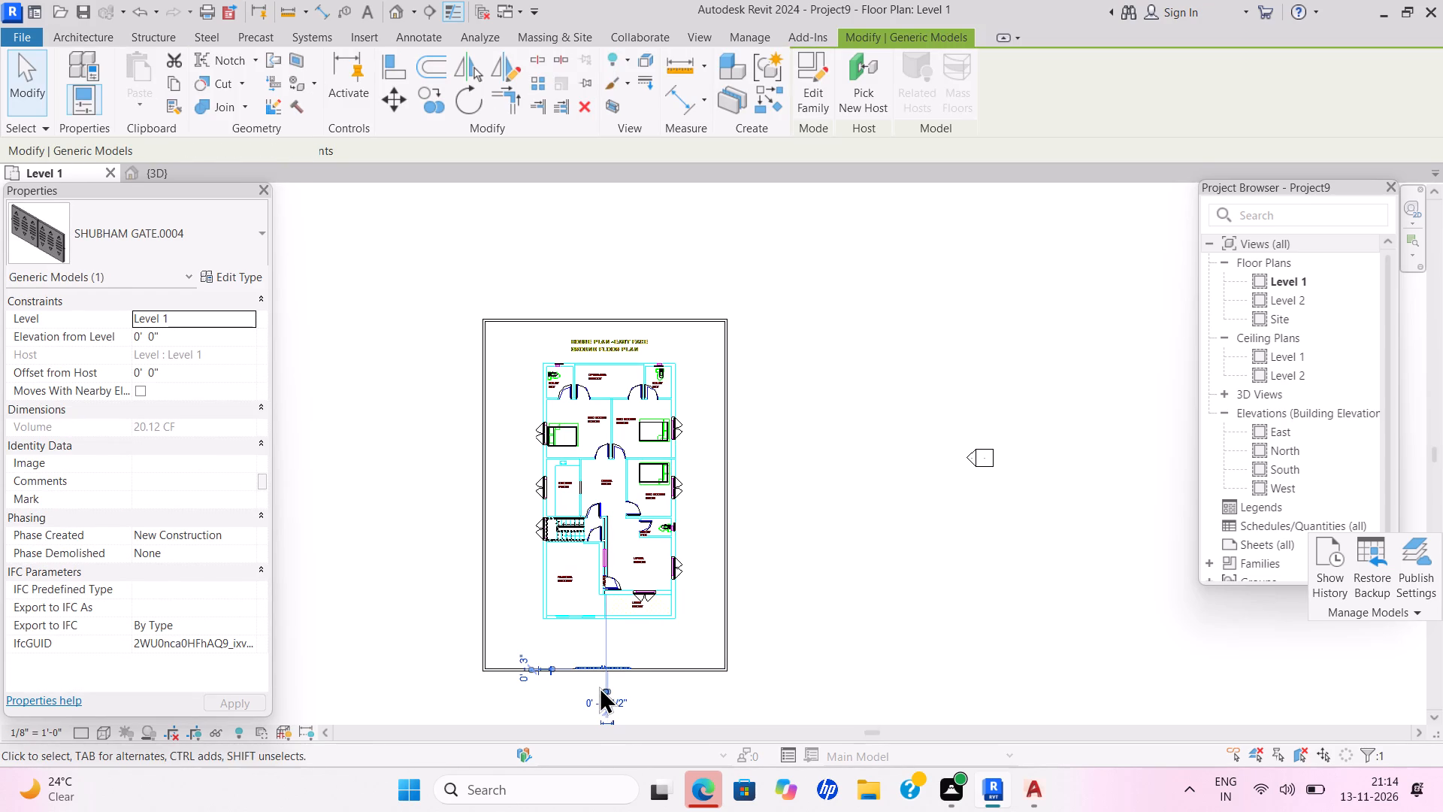
key(Escape)
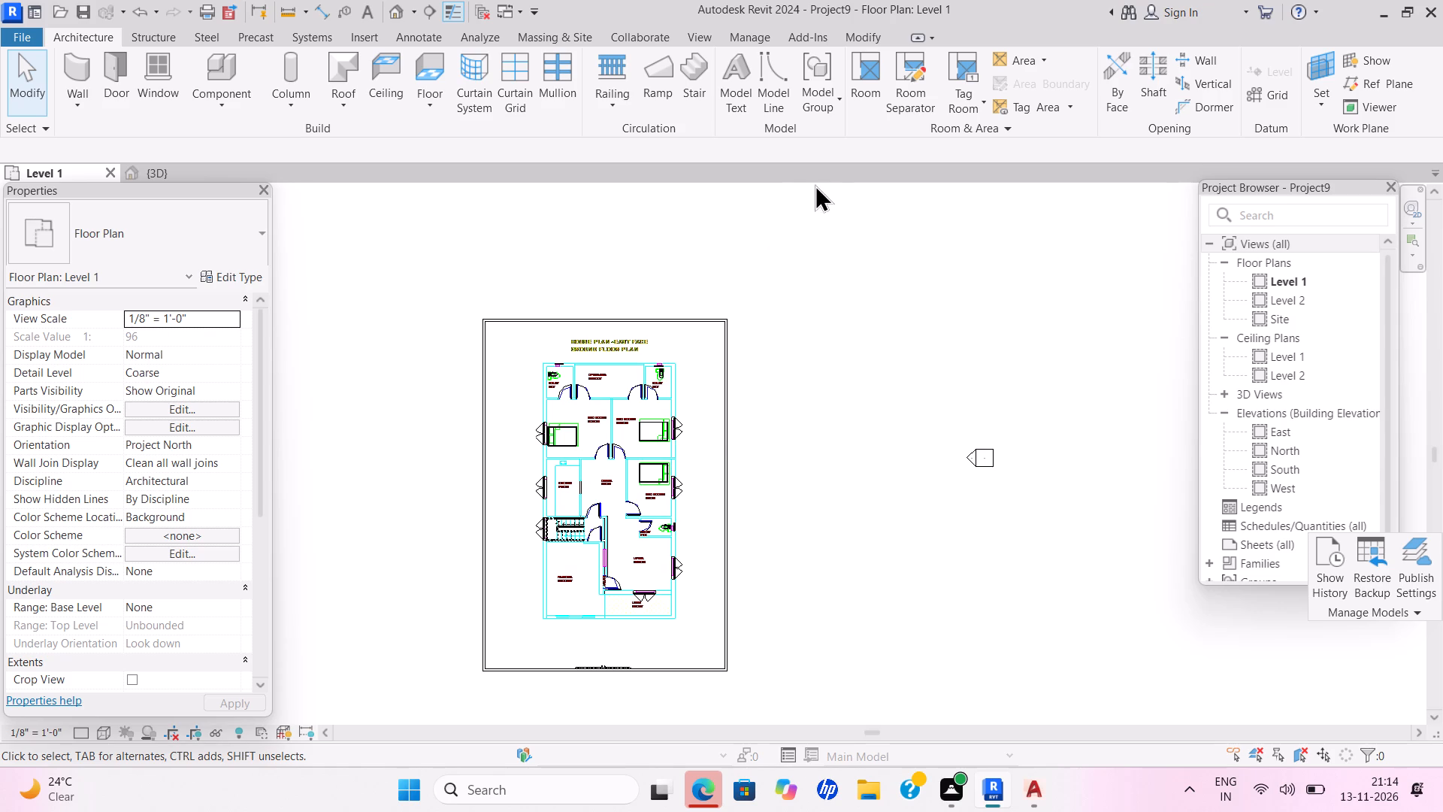
Split the front boundary wall at the middle of the gate.
click(870, 35)
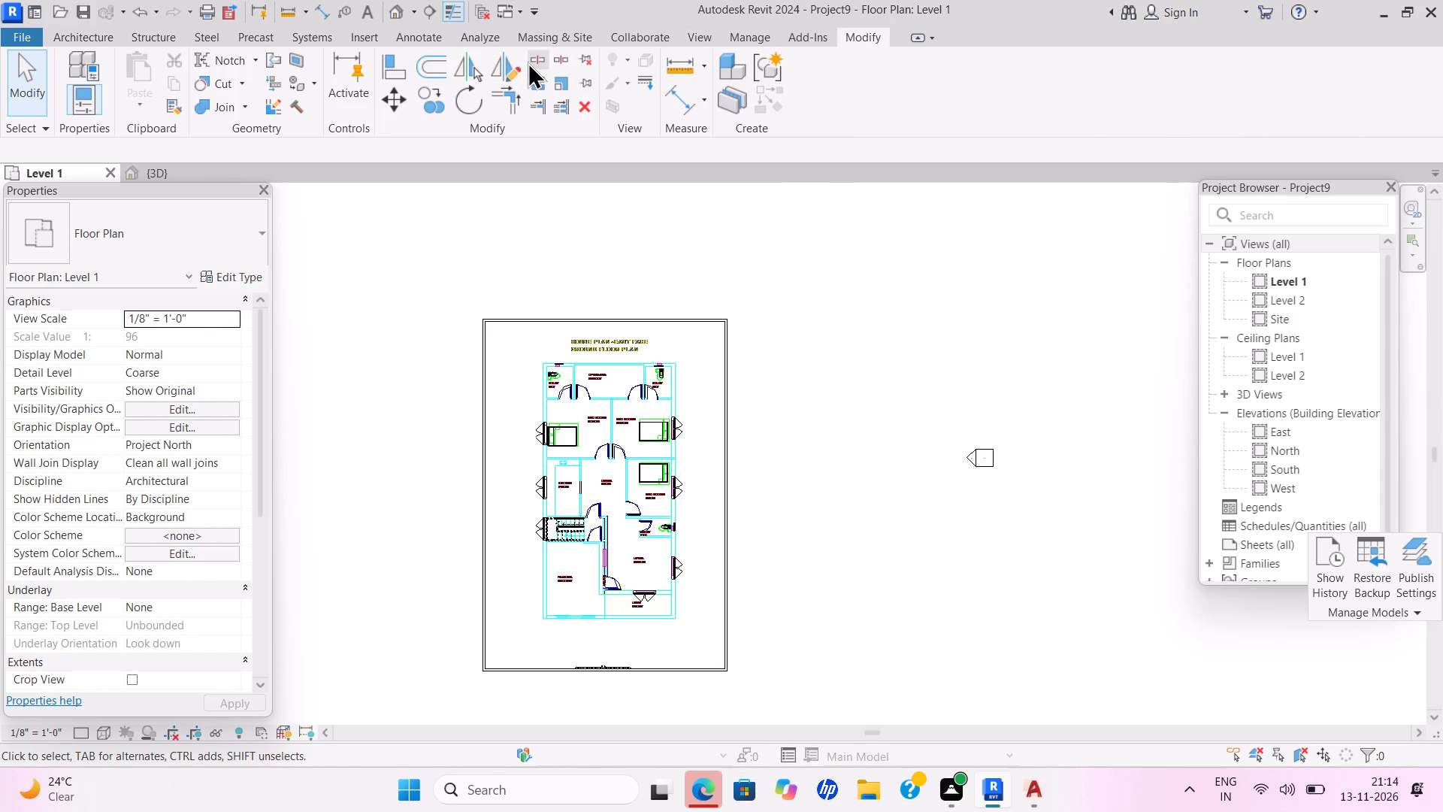
double_click(528, 61)
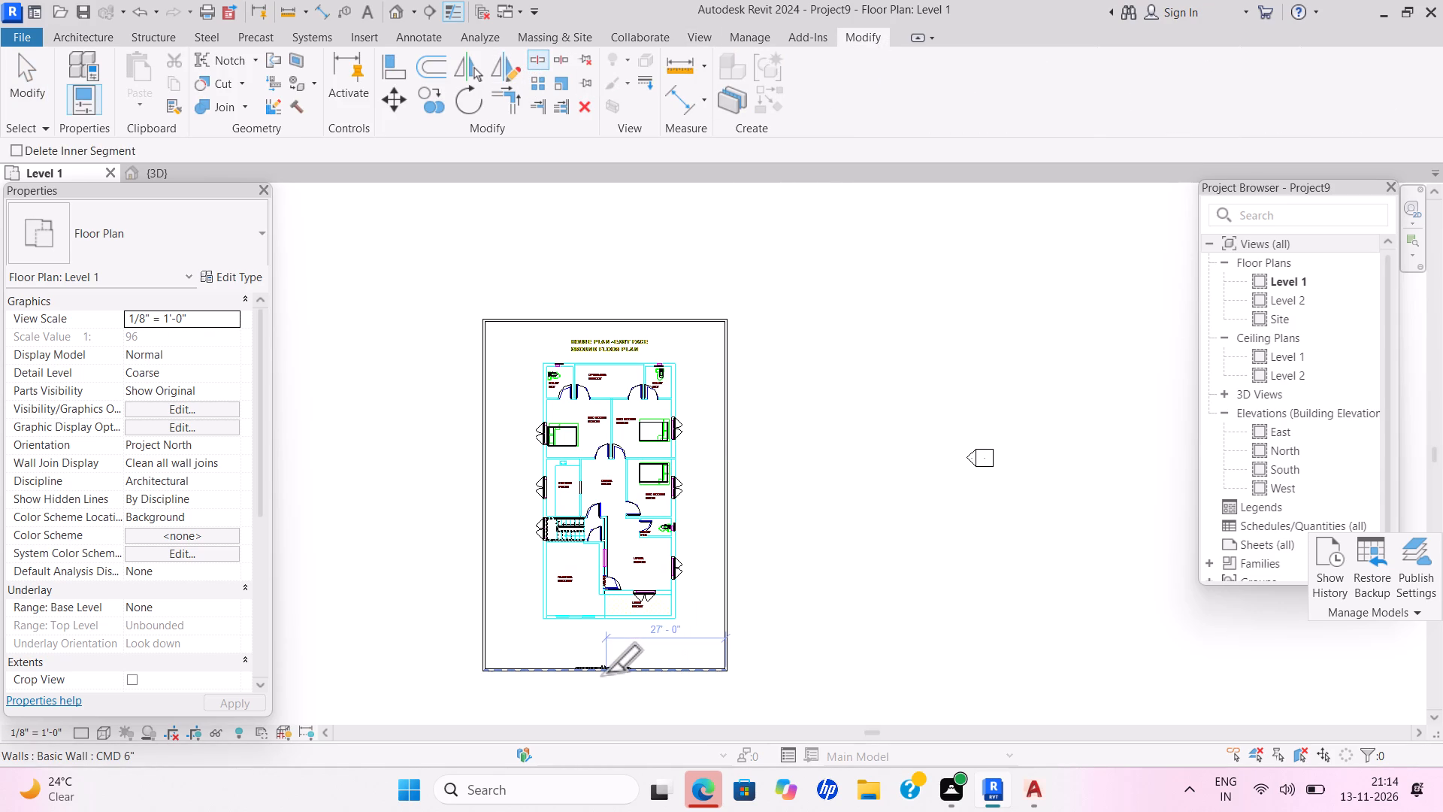
click(604, 671)
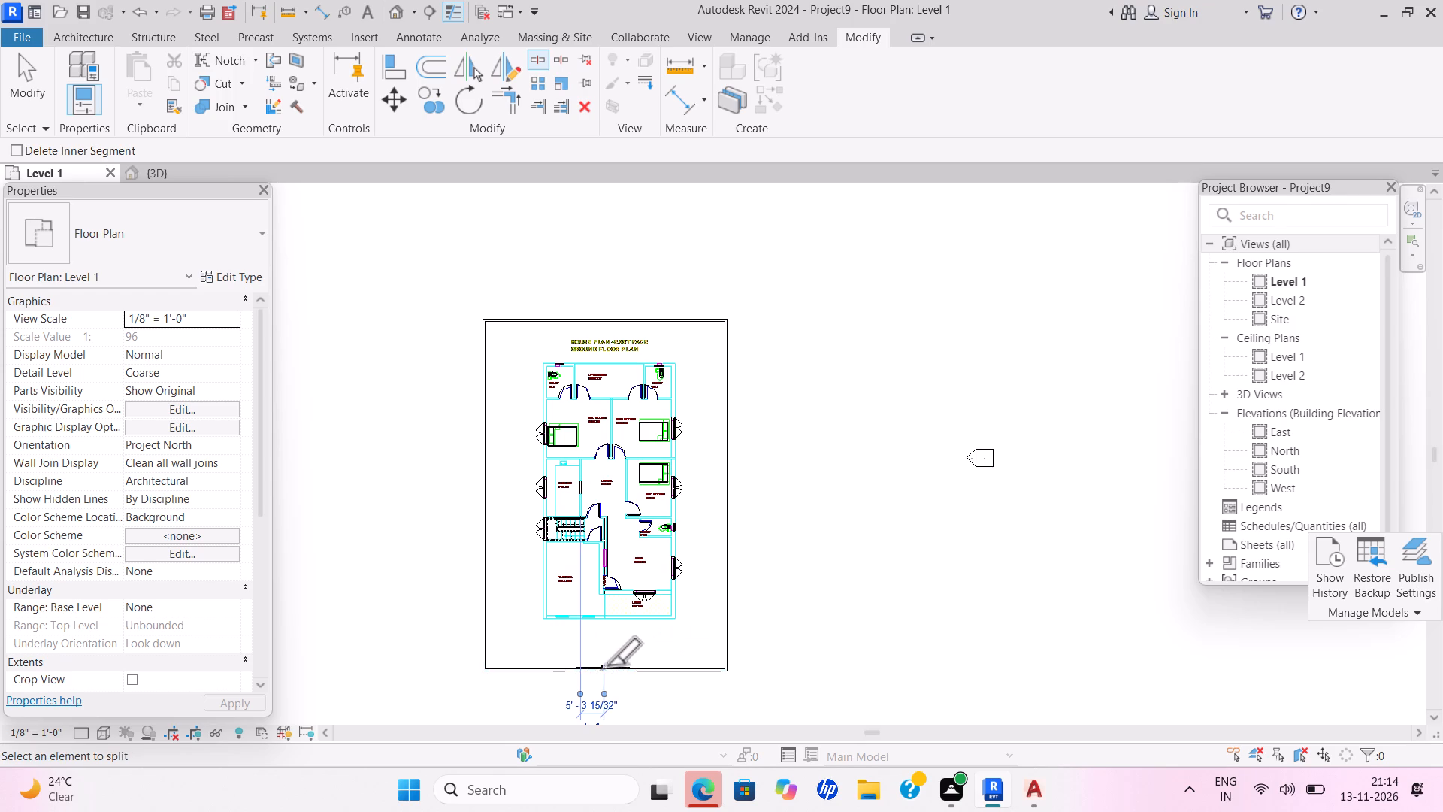
key(Escape)
key(Escape)
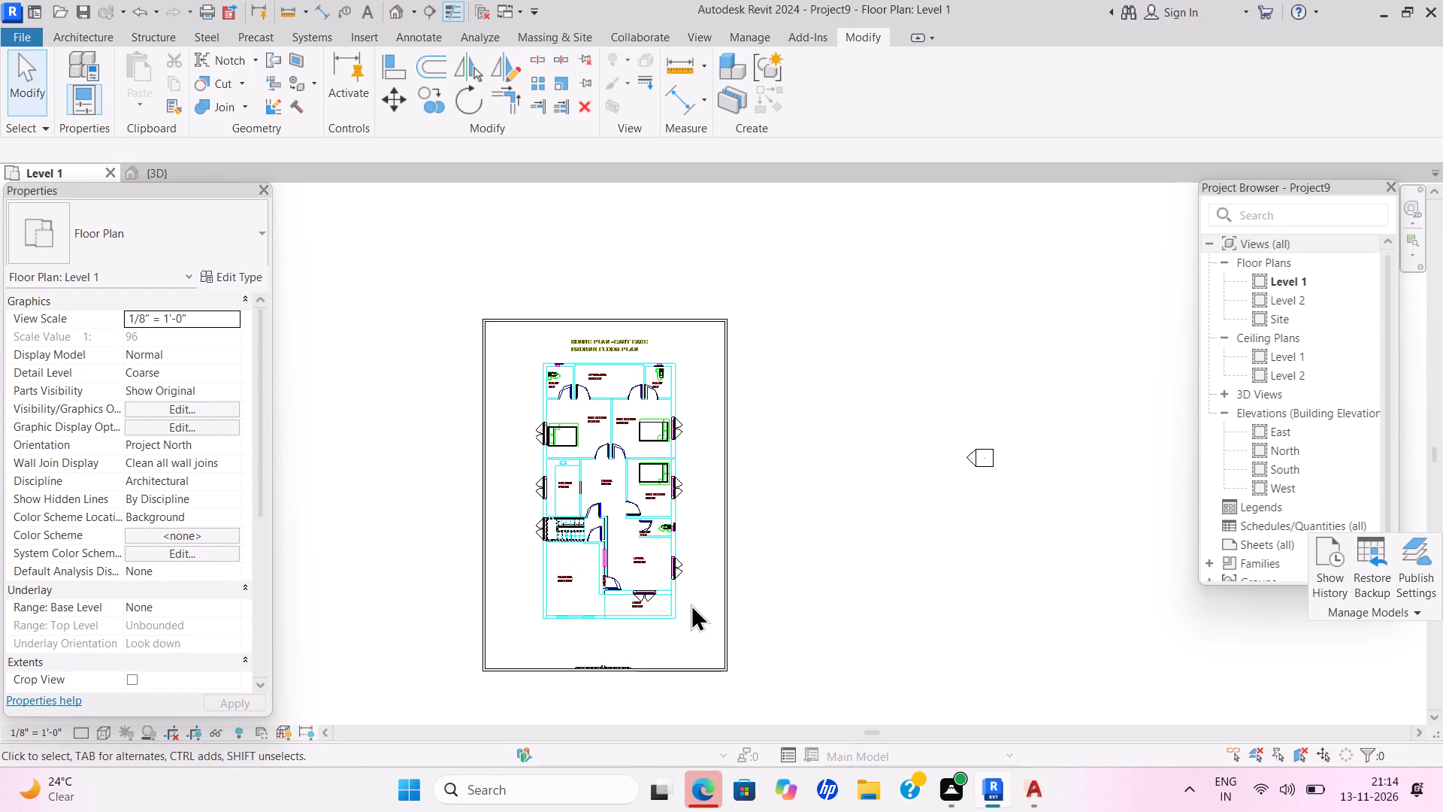
key(Escape)
key(Escape)
key(Escape)
Pull both split ends of the front boundary wall back to the gate's edges, leaving the parking-side segment about 20'-6" long.
click(676, 676)
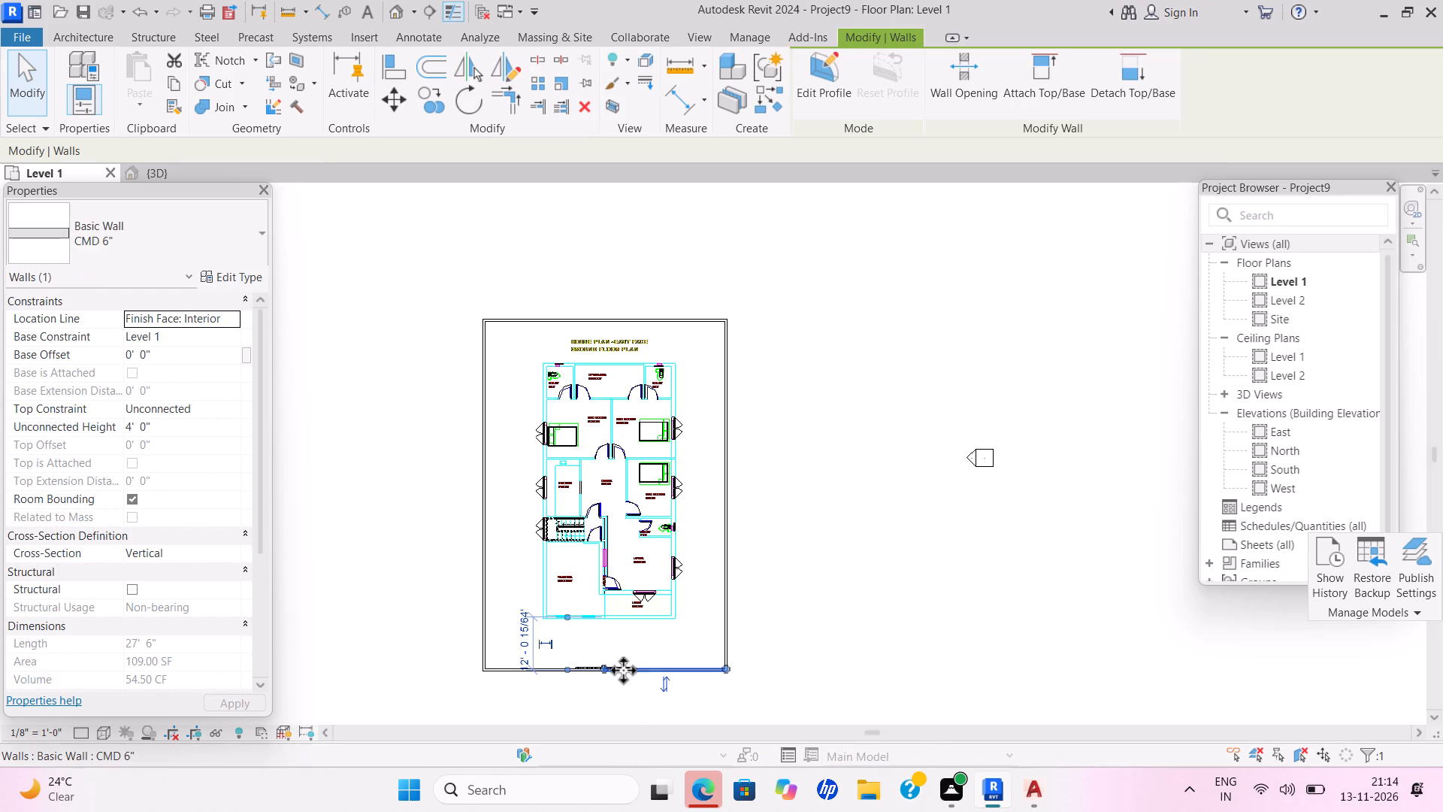
drag(606, 665, 626, 665)
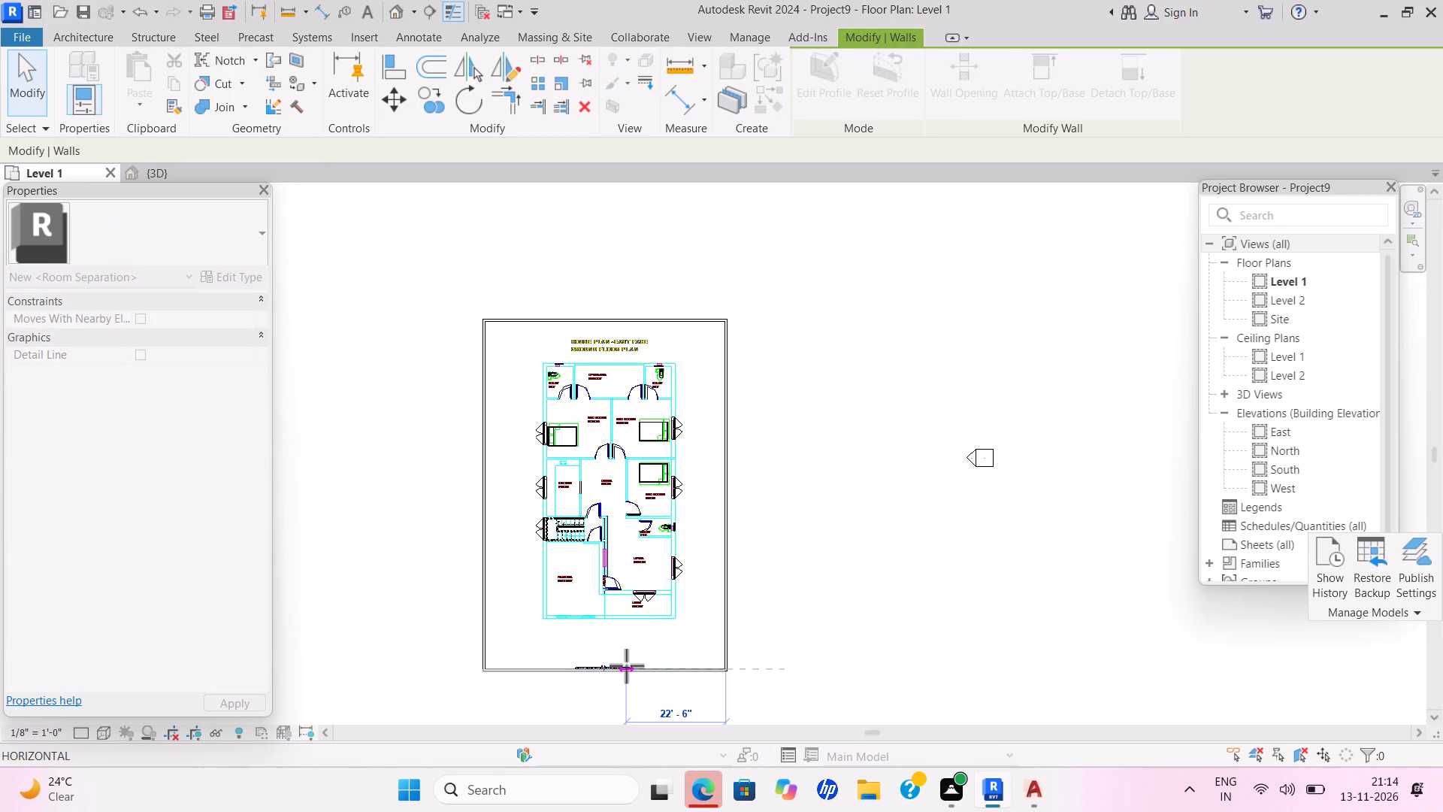
drag(626, 665, 629, 669)
click(658, 652)
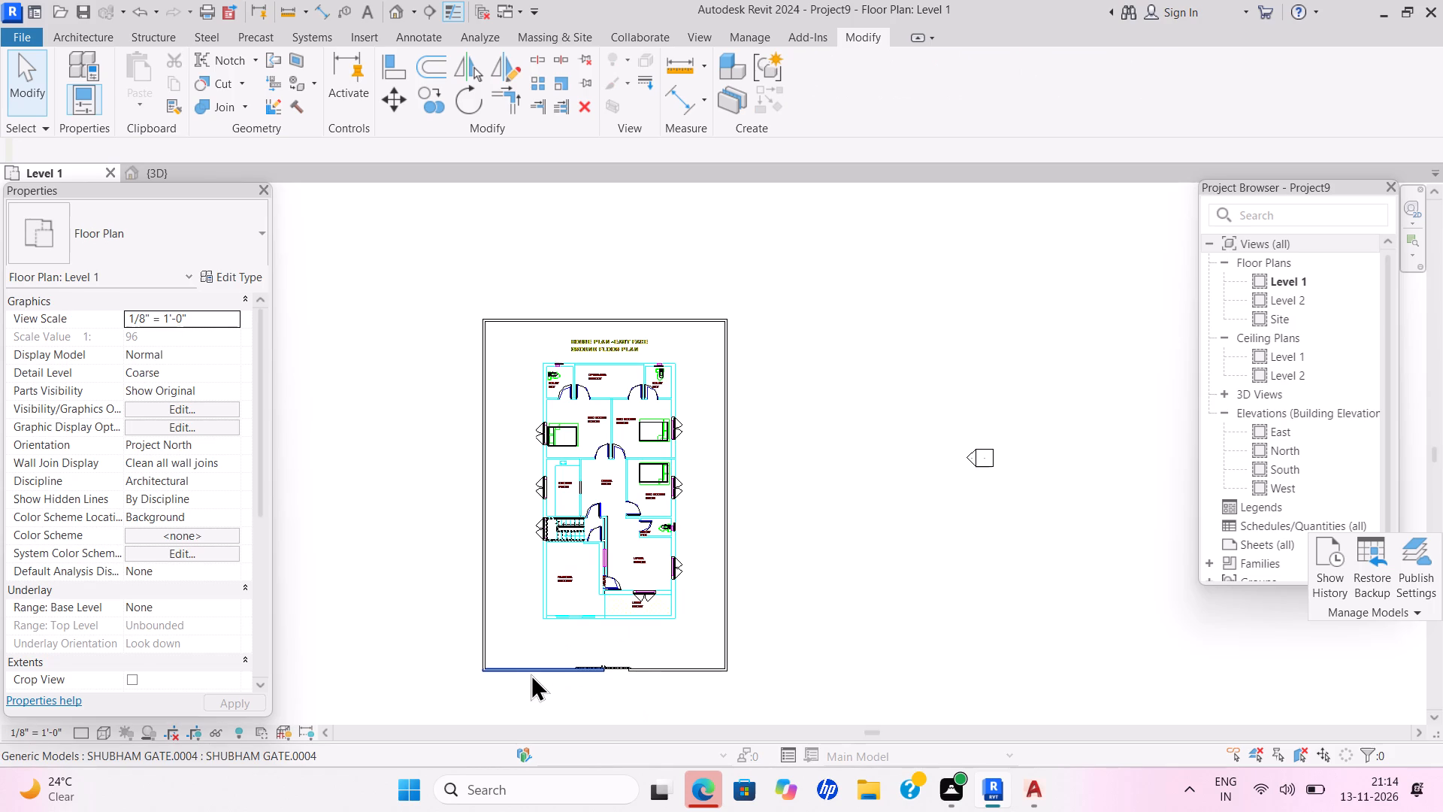
drag(528, 670, 541, 670)
drag(602, 668, 576, 667)
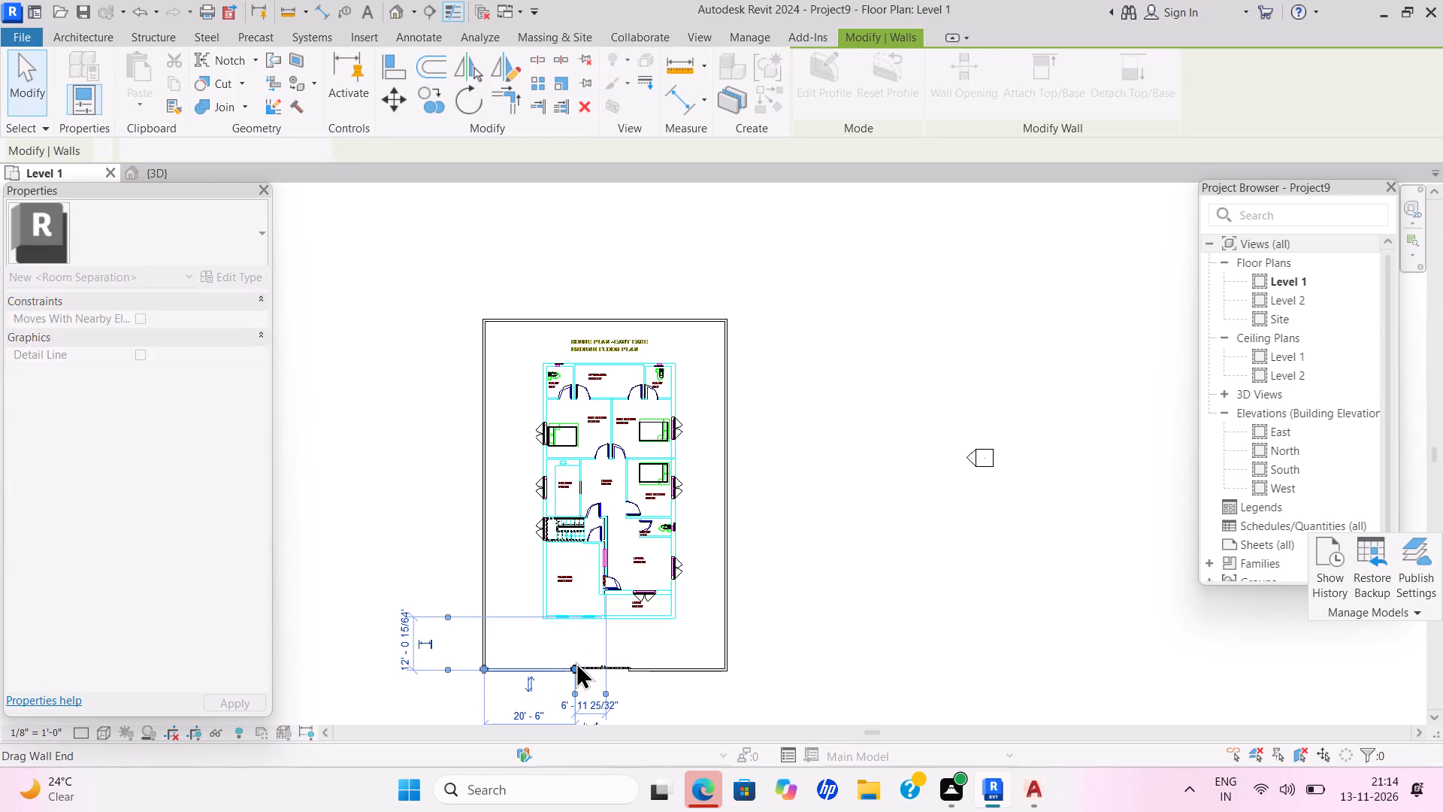
click(667, 635)
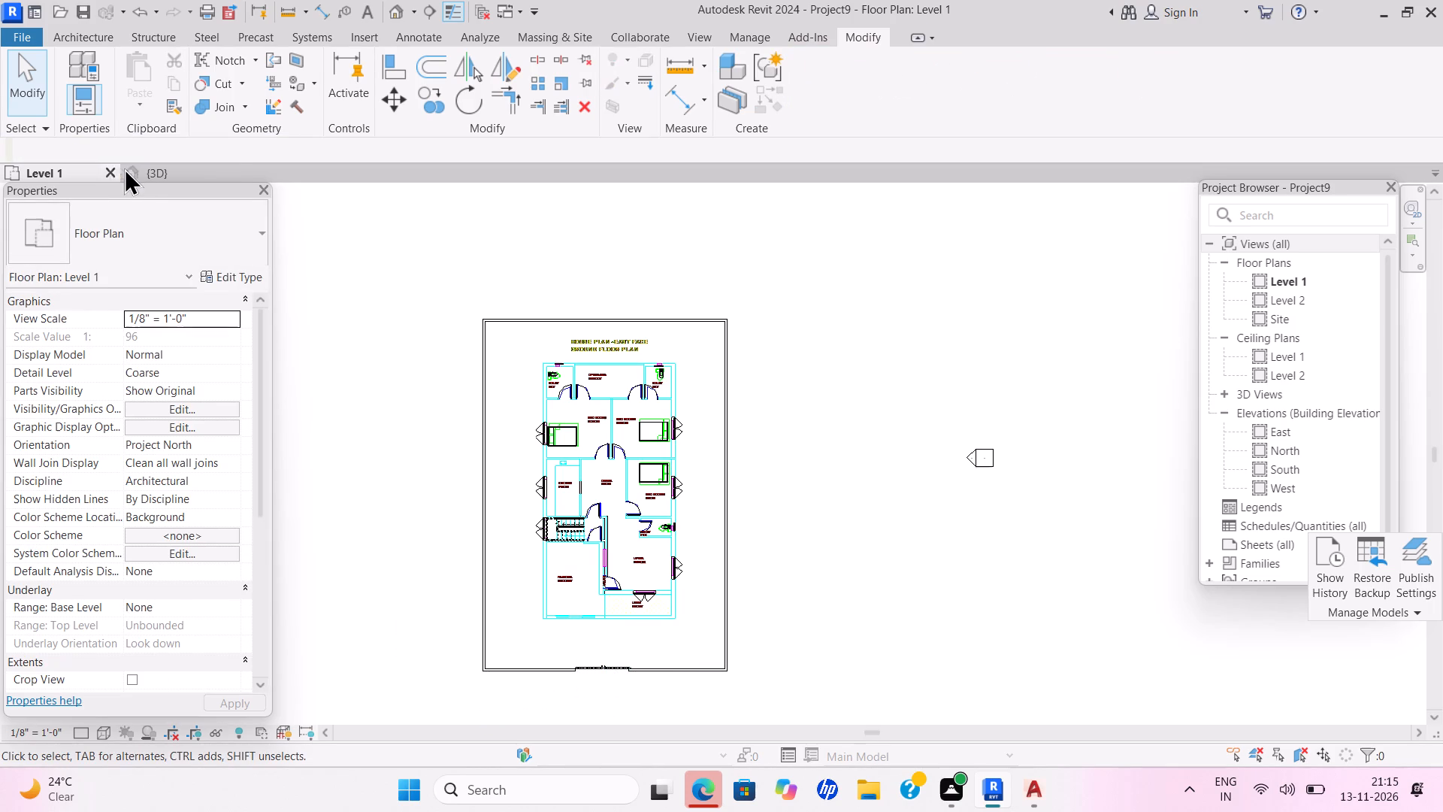
Edit the FLOOR 6" boundary in the Level 1 plan, extending its front, living-room-side and rear edges to the boundary wall.
click(193, 176)
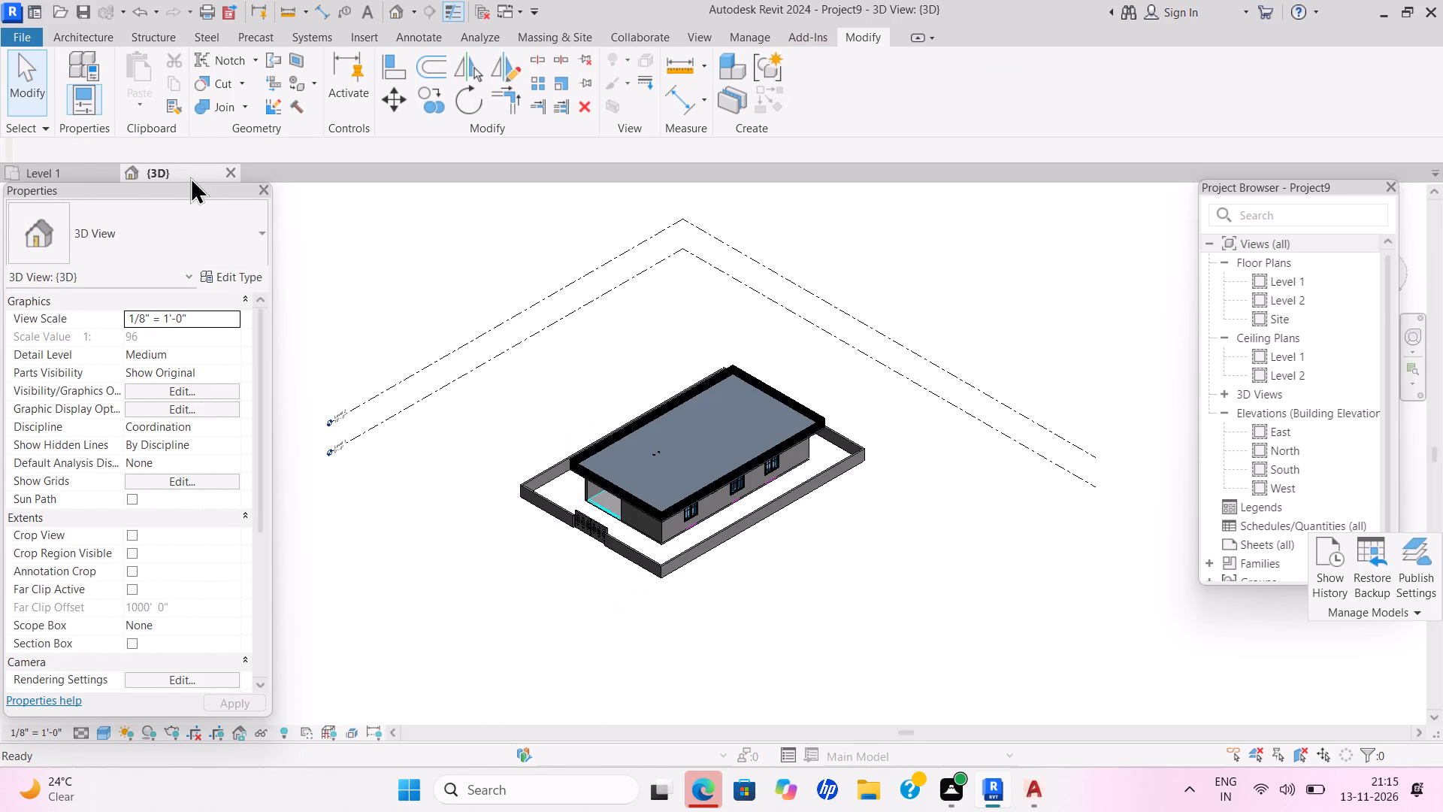
click(610, 514)
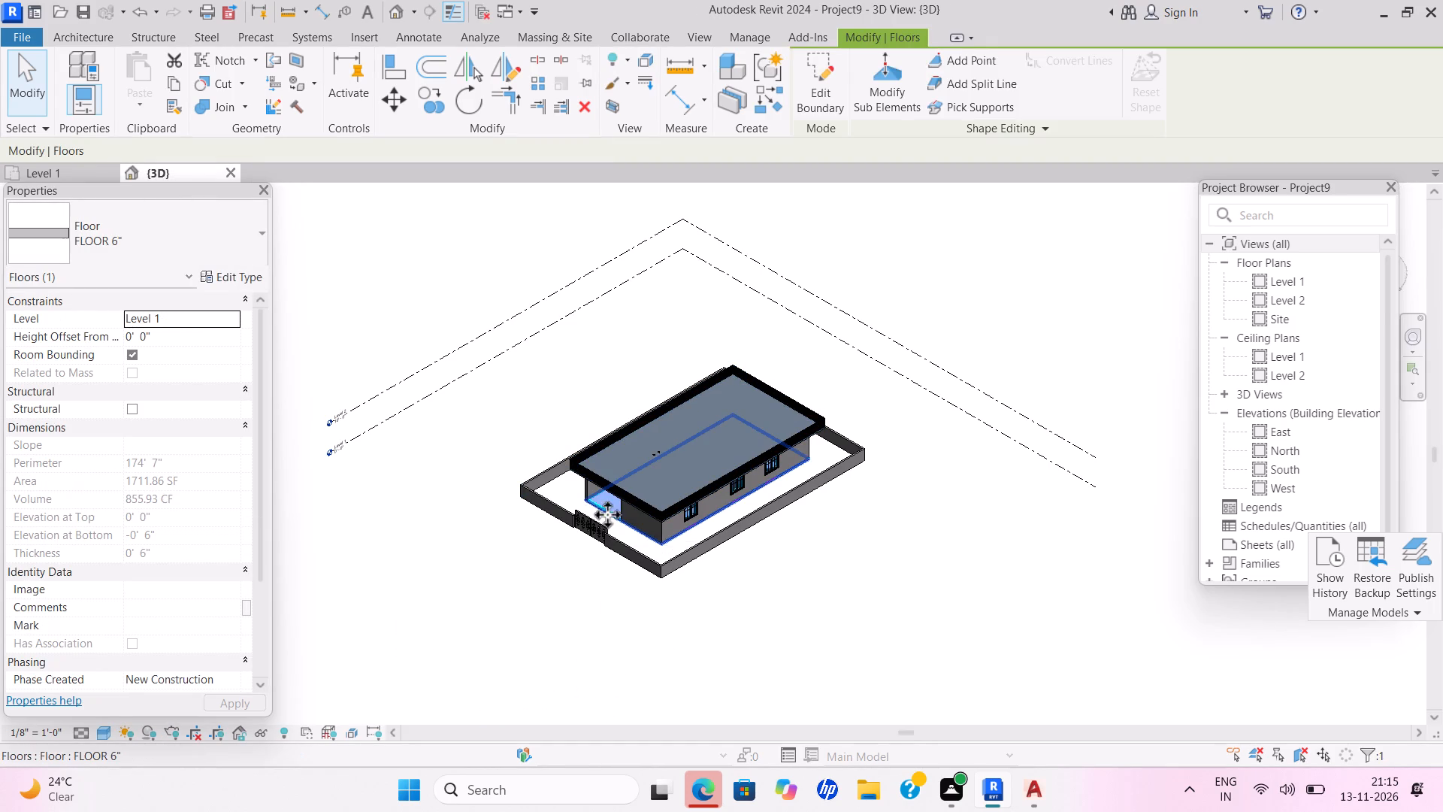
click(802, 94)
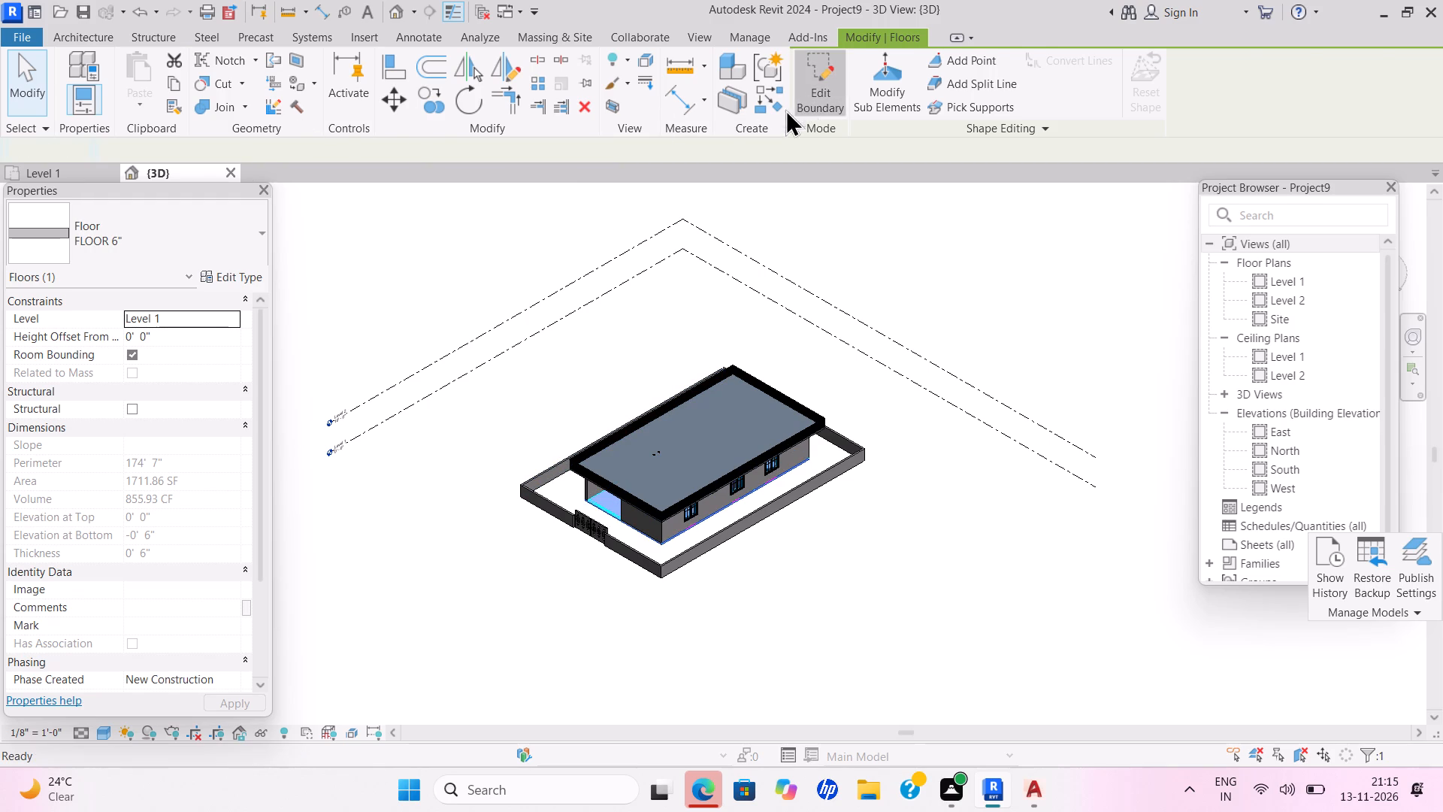
click(81, 171)
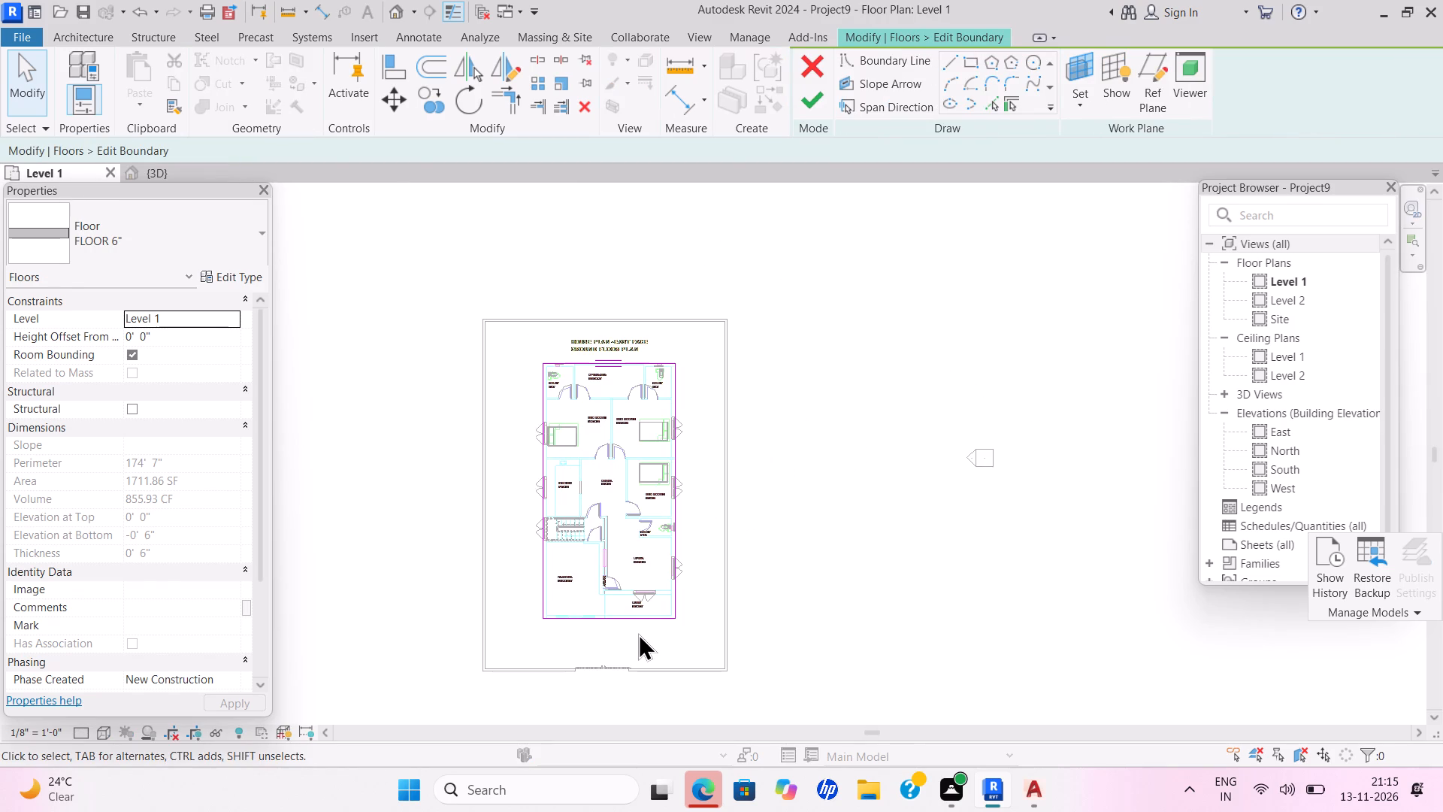
drag(638, 626, 655, 683)
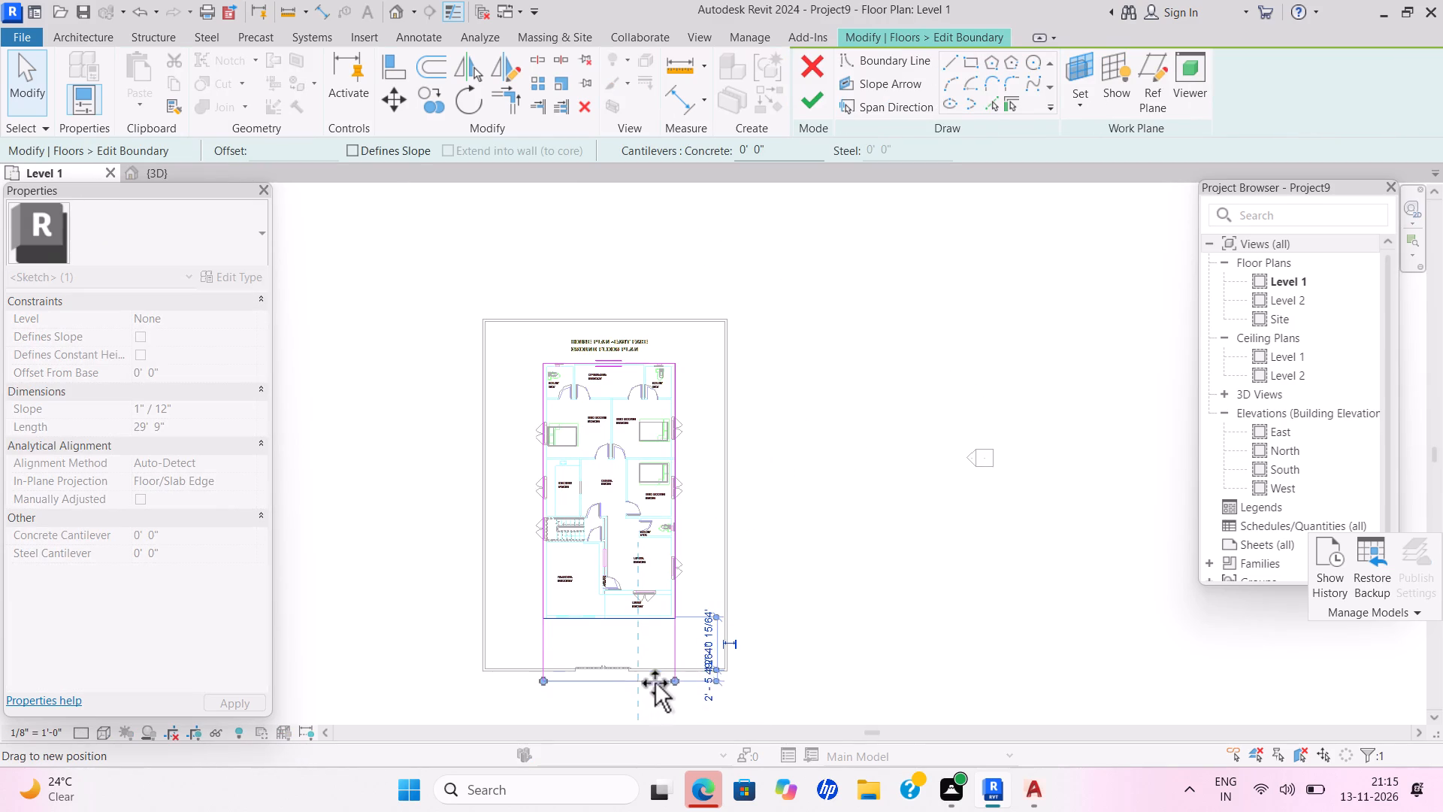
drag(655, 683, 668, 686)
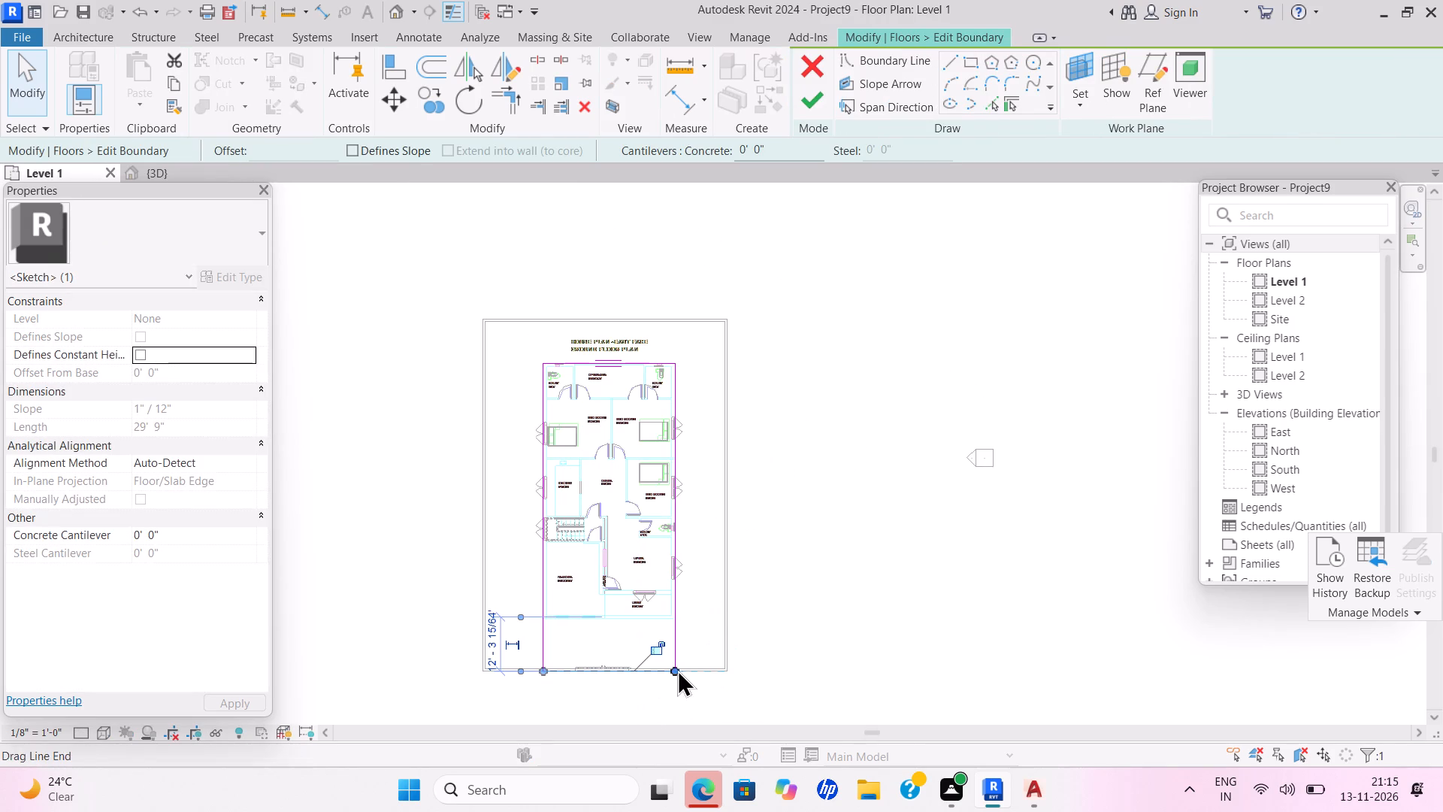
drag(680, 584, 702, 584)
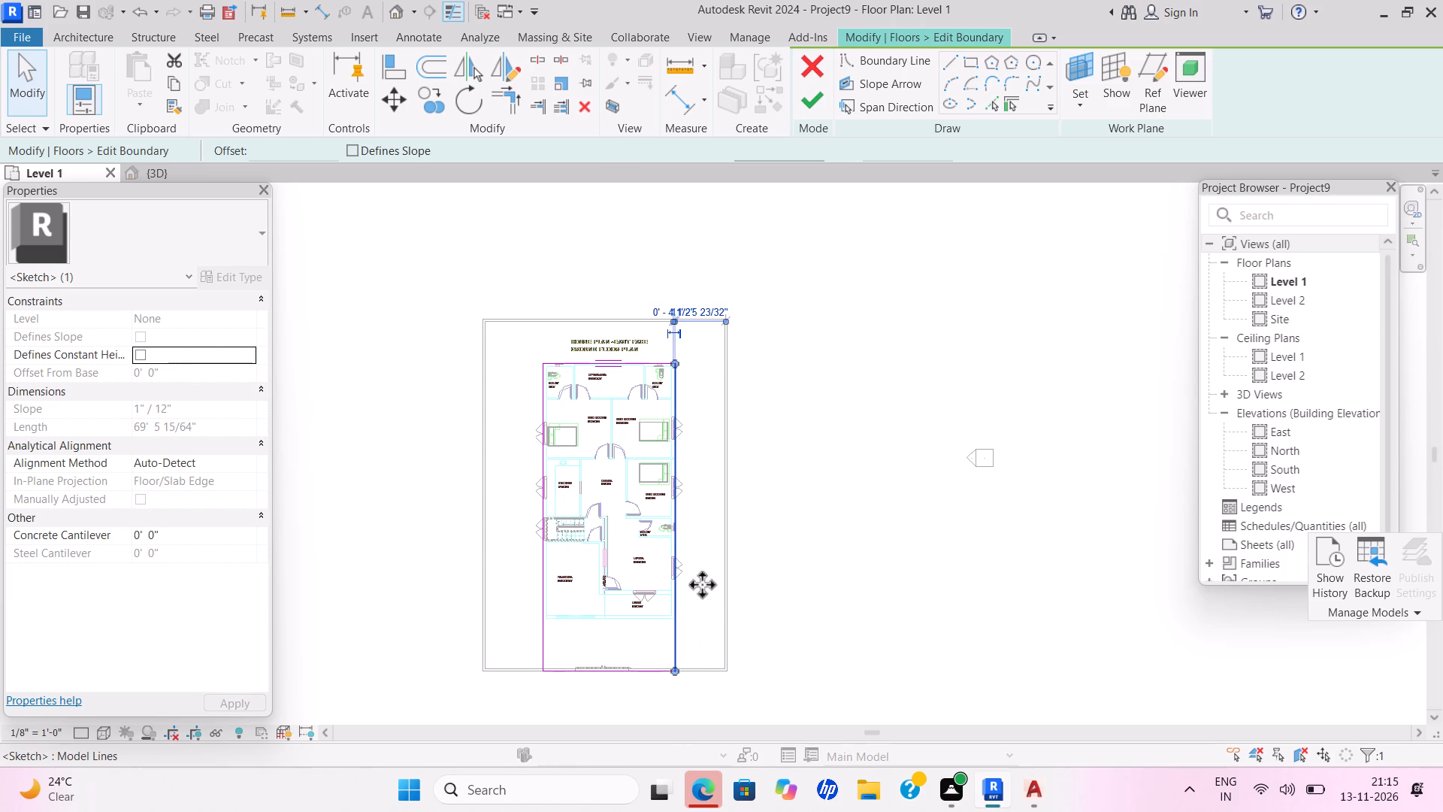
drag(702, 584, 740, 592)
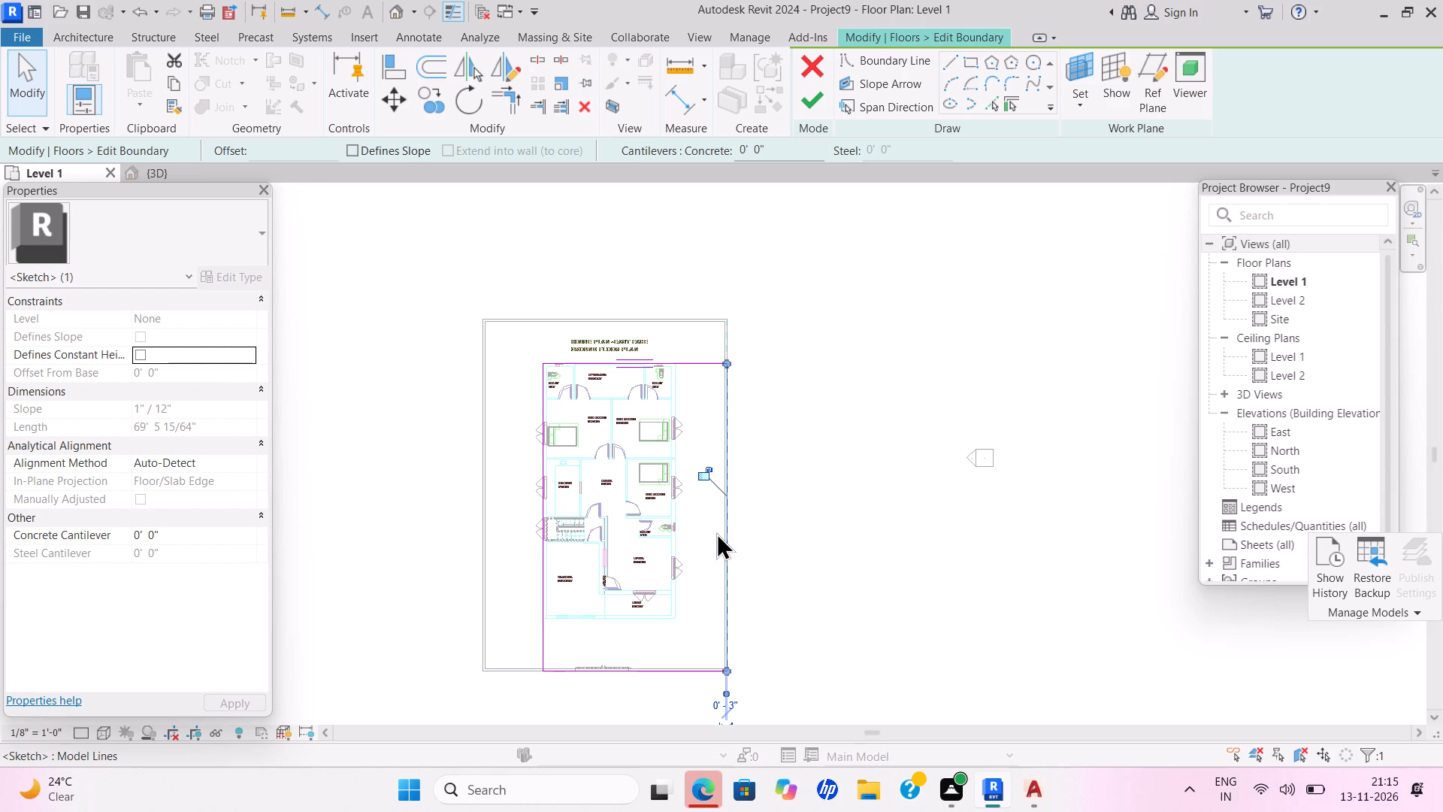
drag(705, 365, 706, 324)
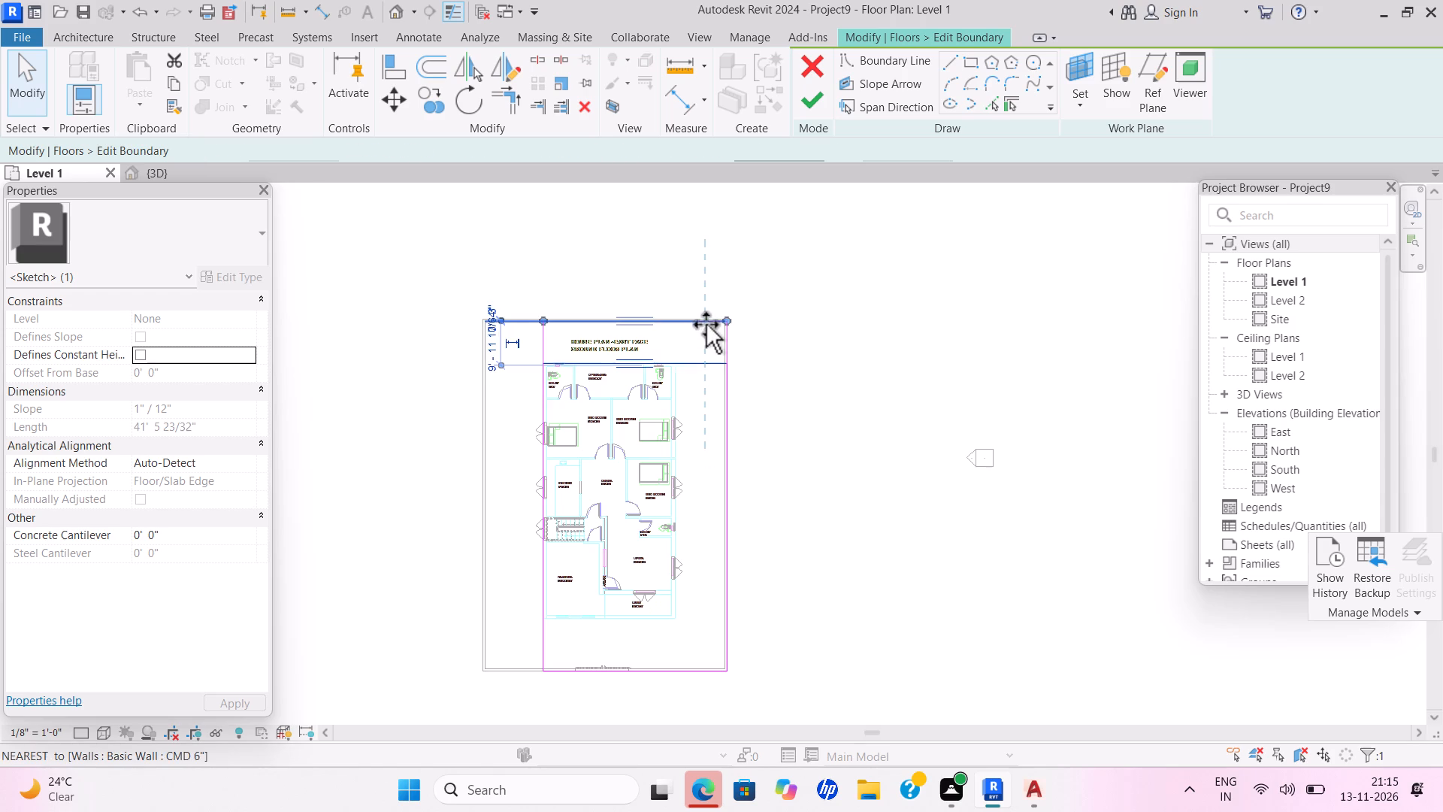
drag(706, 324, 709, 315)
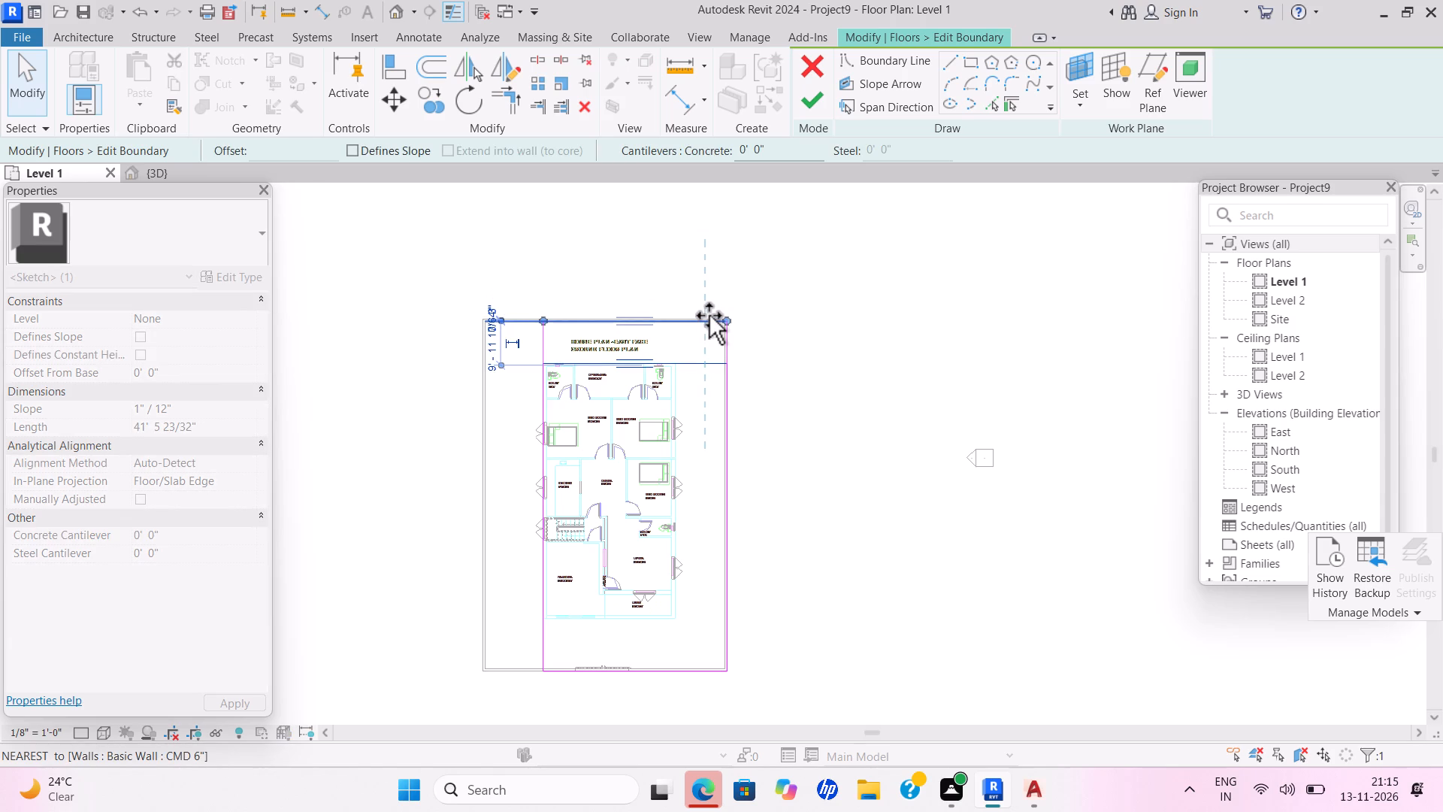
drag(709, 315, 711, 318)
drag(711, 318, 717, 318)
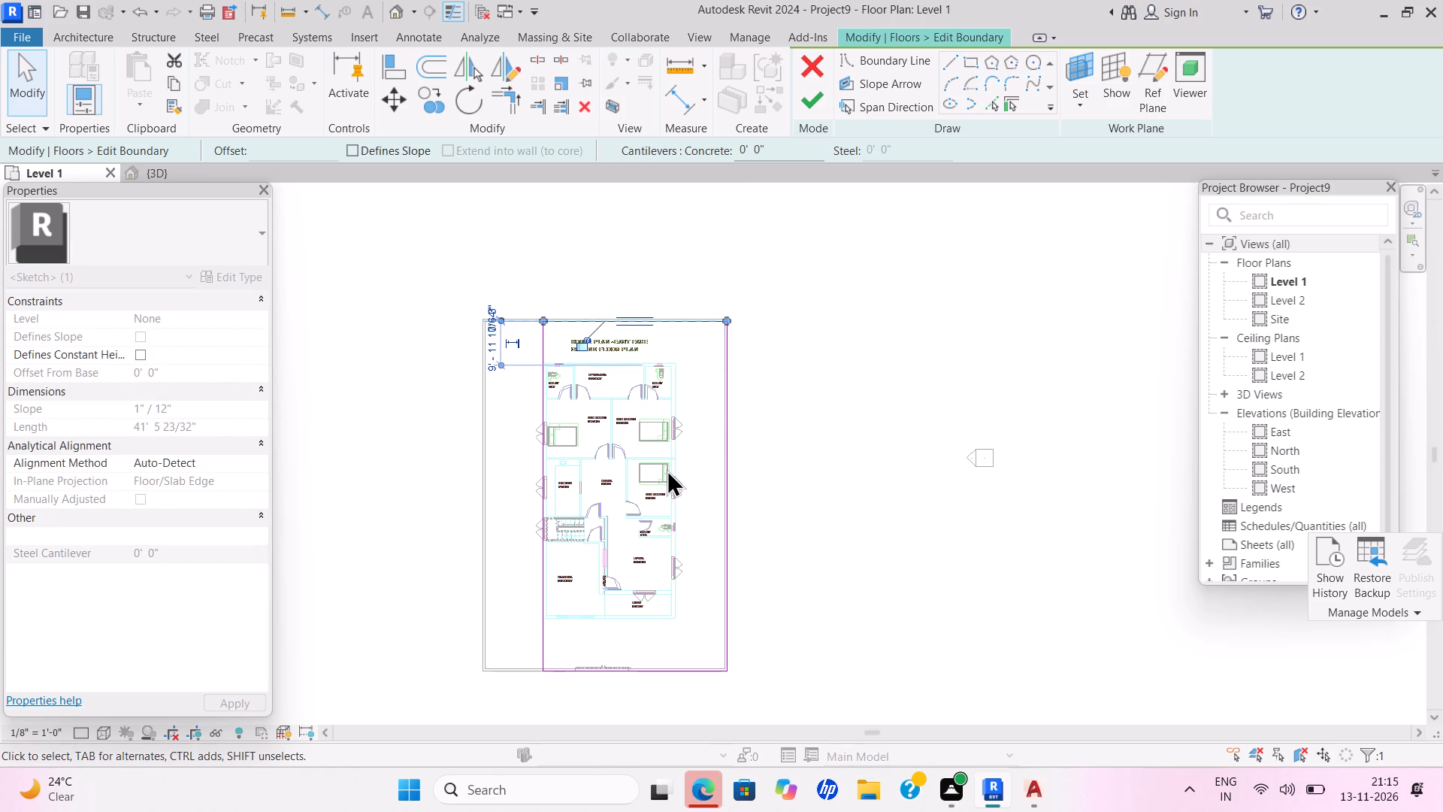
Extend the floor's staircase-side edge to the boundary wall, finish the boundary edit and check the floor in 3D.
drag(545, 561, 473, 570)
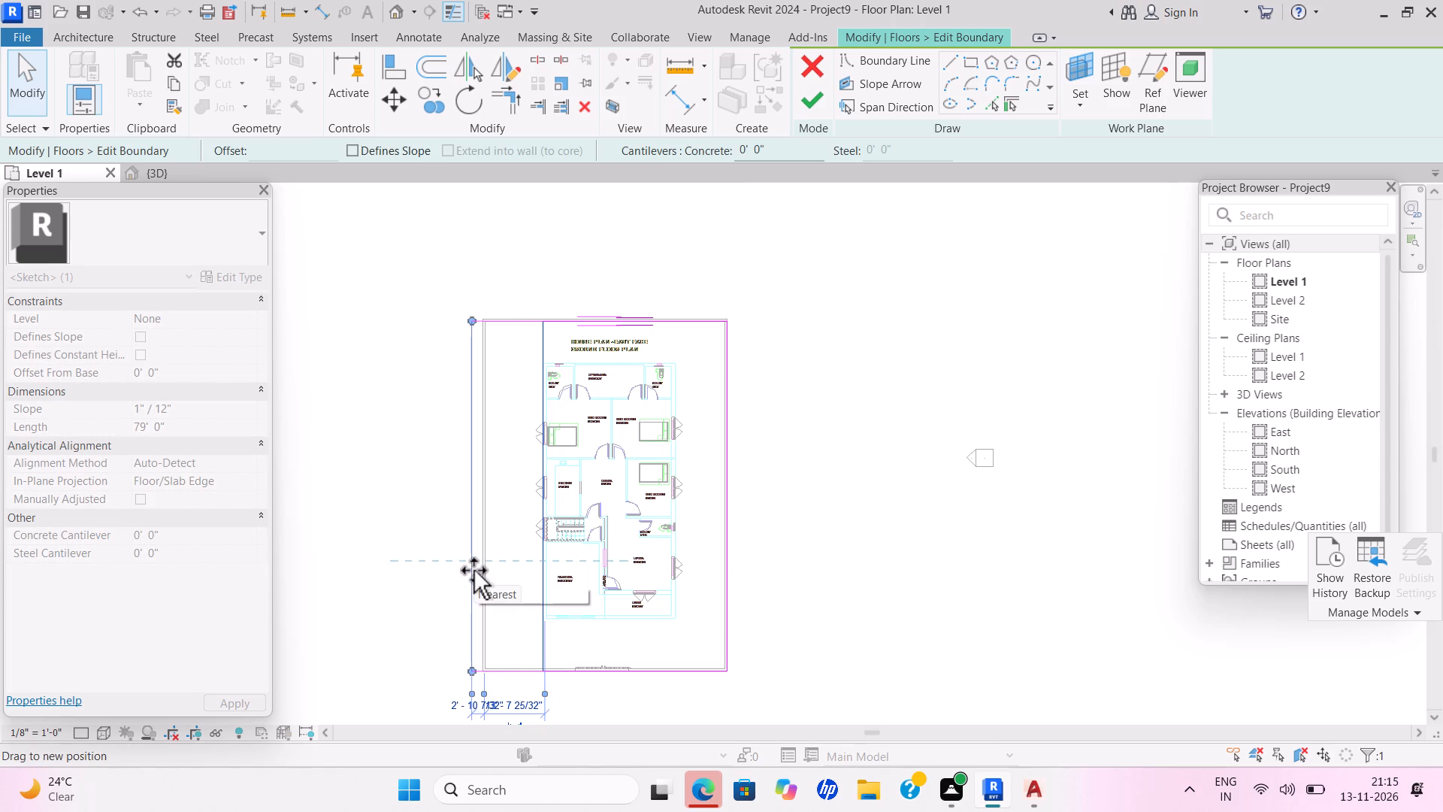
drag(473, 570, 484, 571)
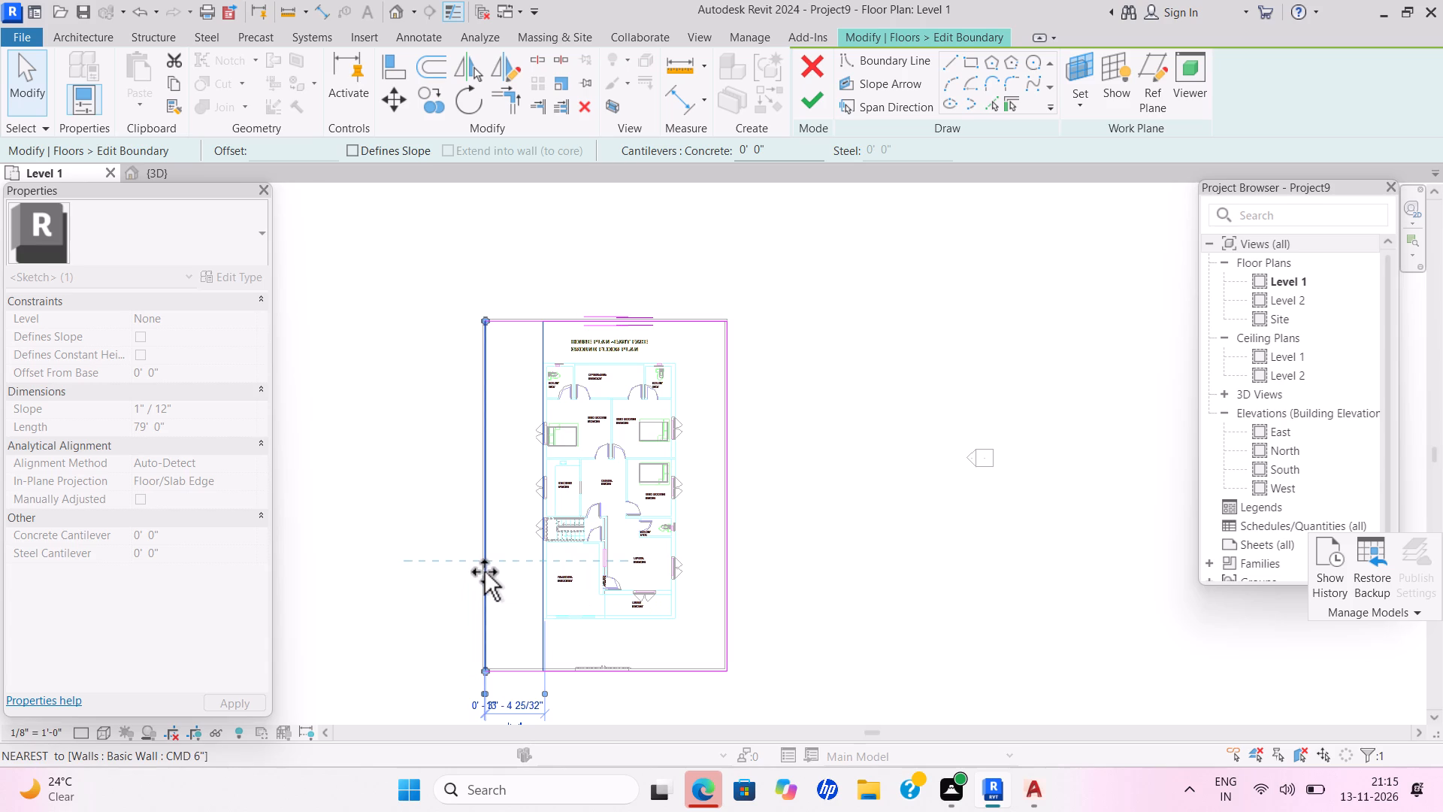
drag(484, 571, 476, 588)
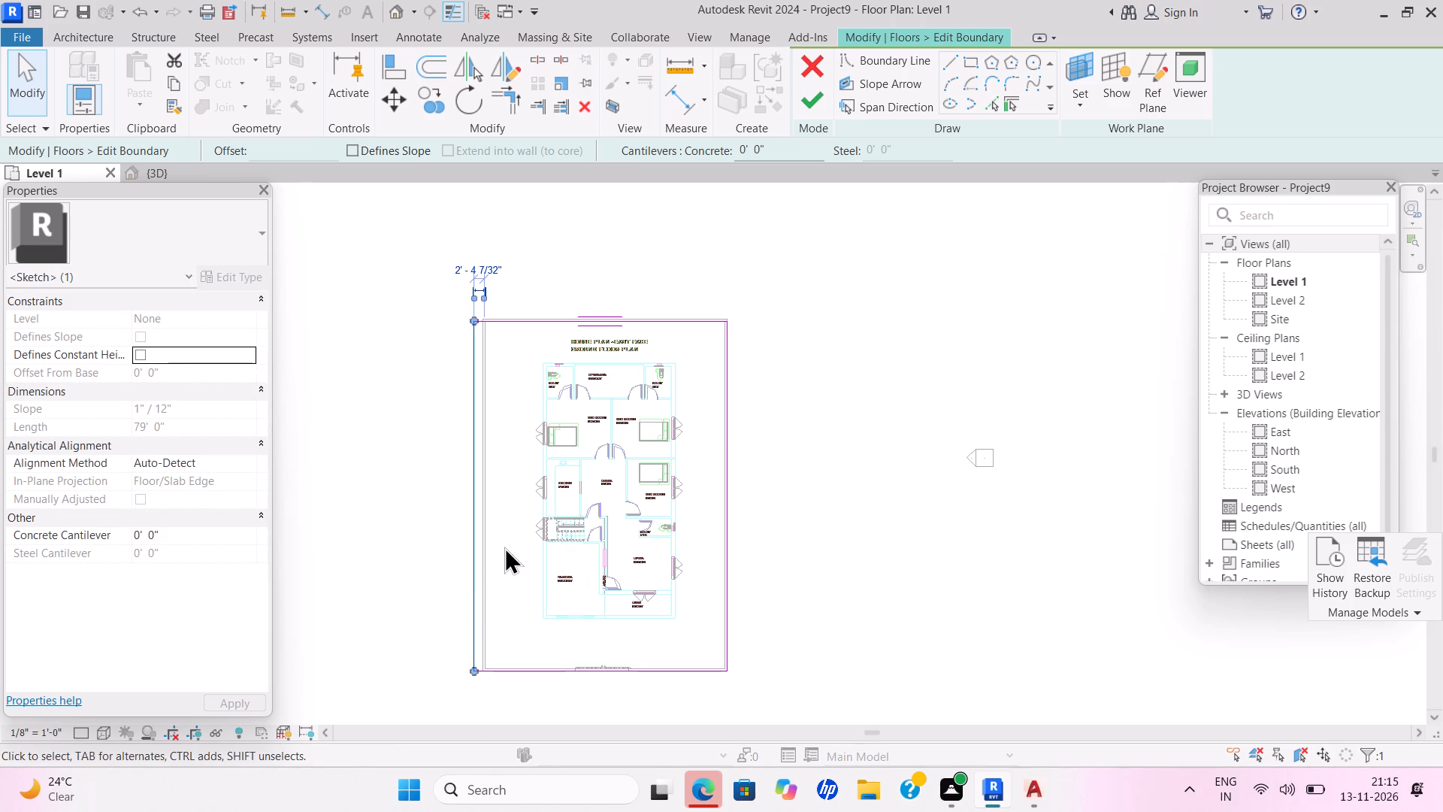
click(473, 573)
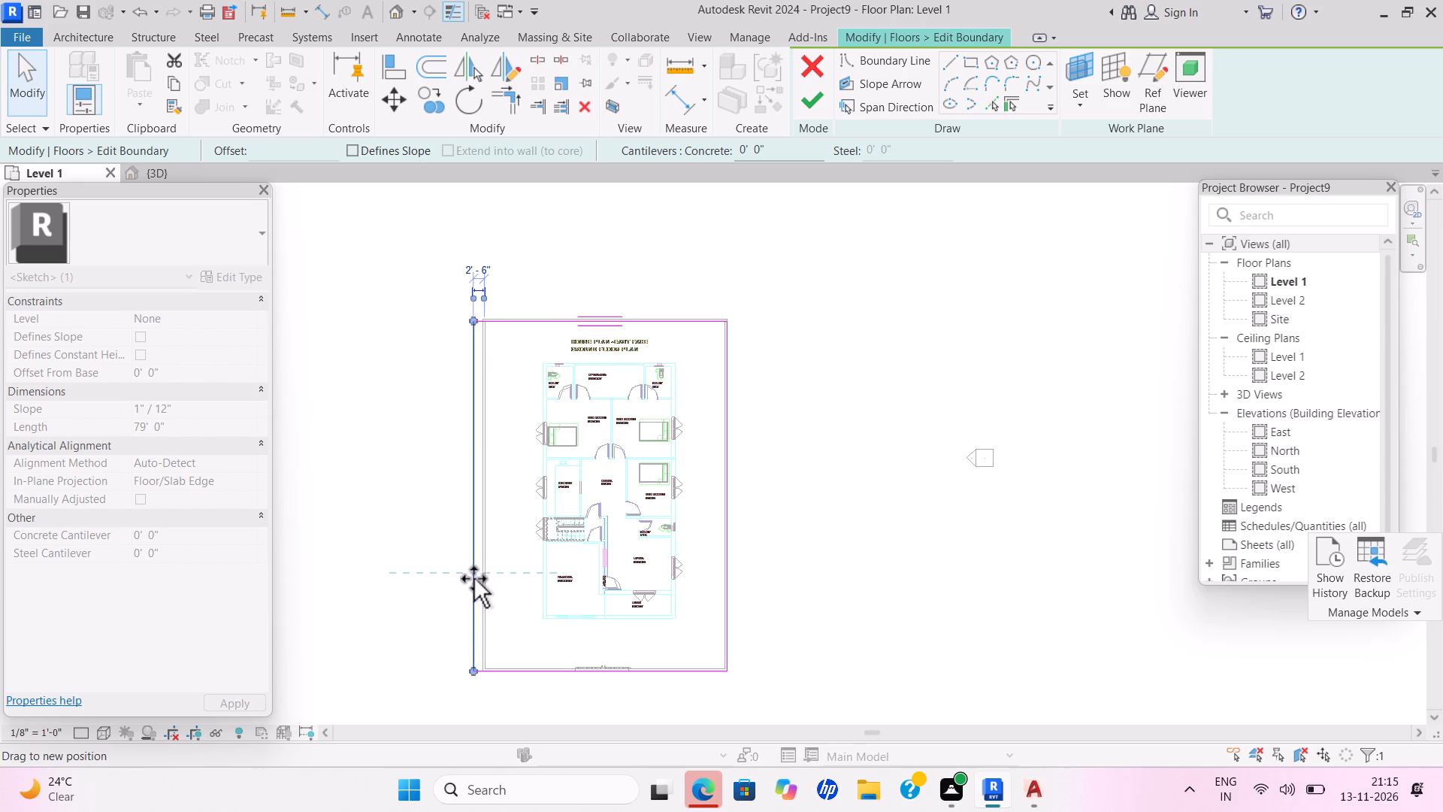
click(813, 103)
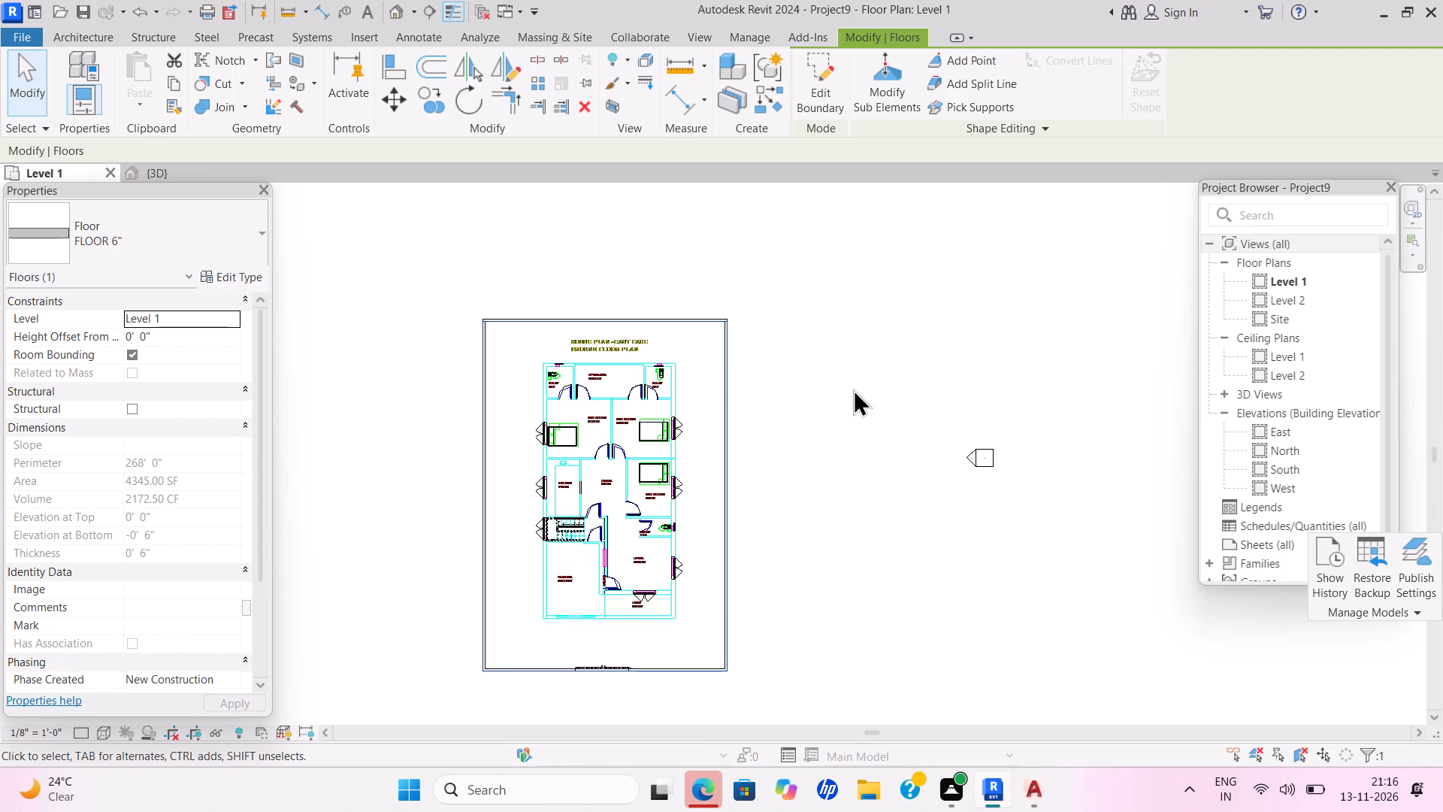
click(208, 171)
click(855, 683)
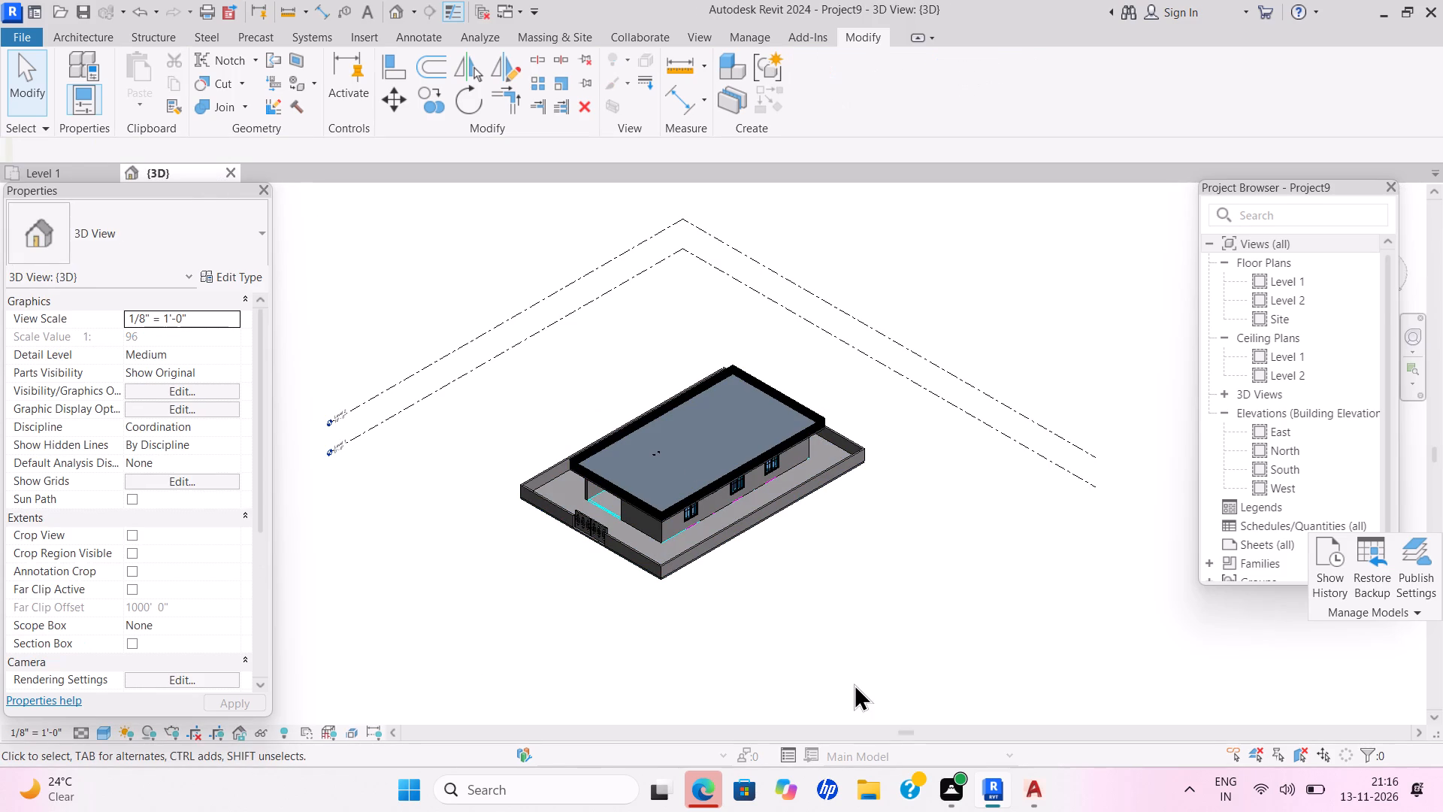
Create a rectangular shaft opening over the staircase from the Level 1 plan, unjoining the conflicting wall and roof.
click(65, 180)
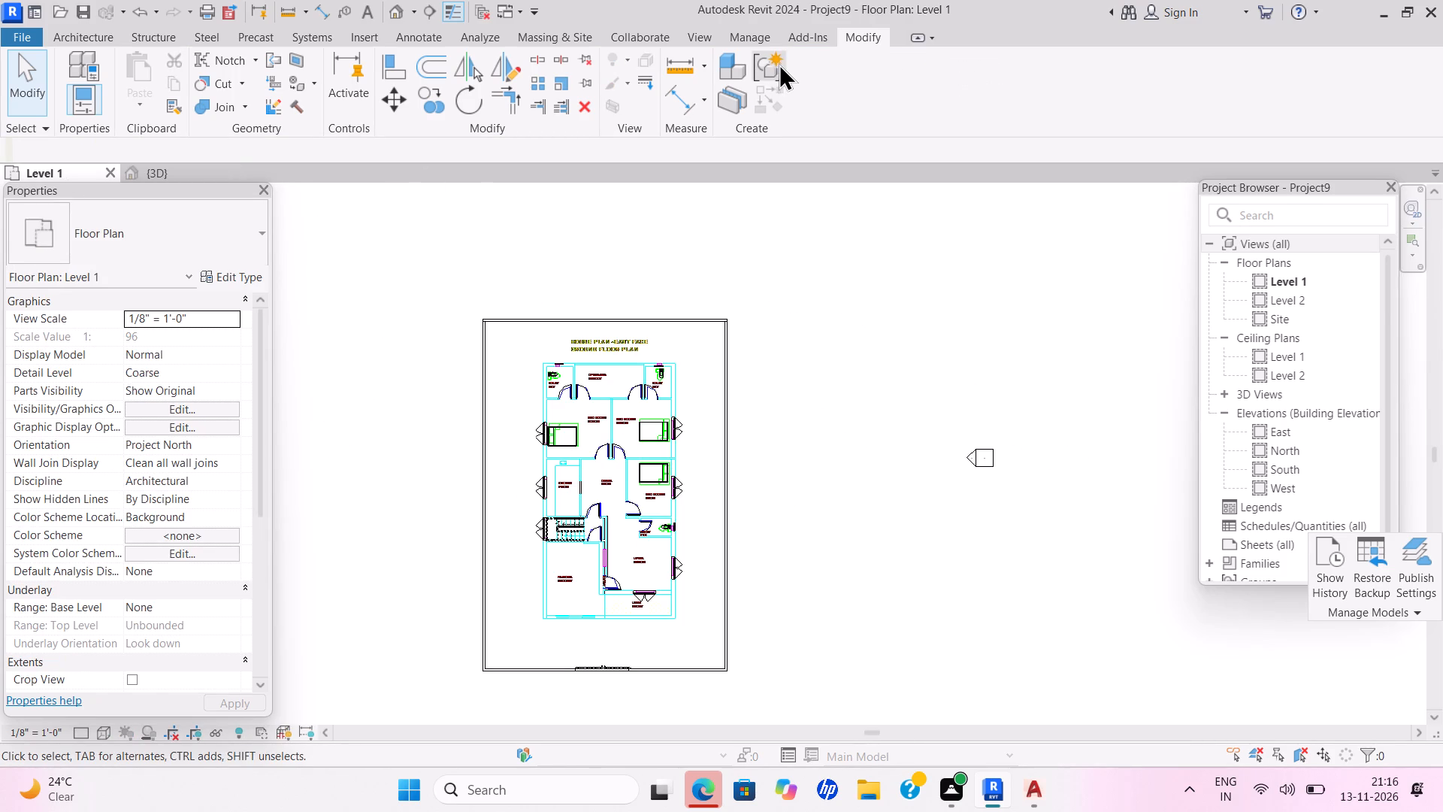
click(100, 37)
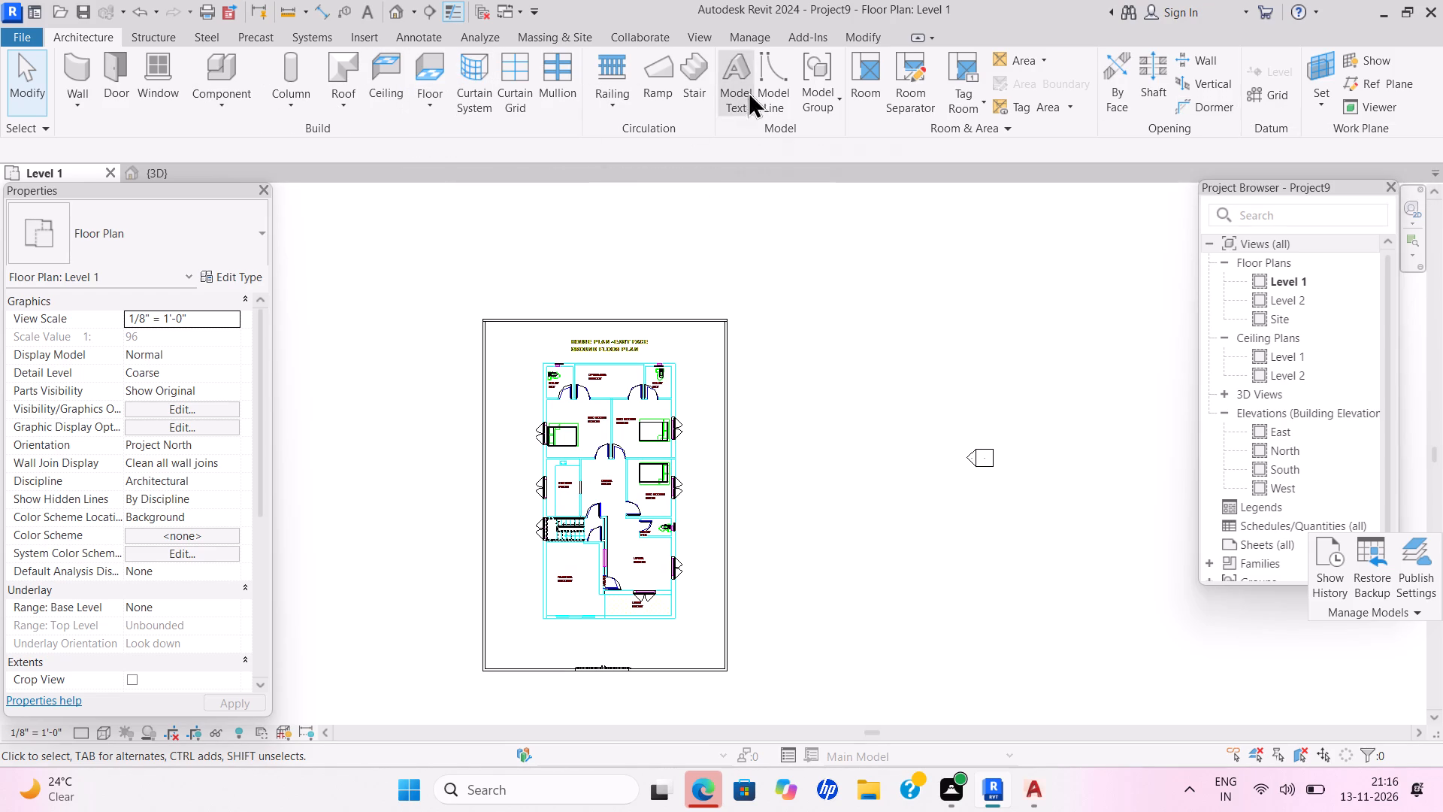
click(1166, 73)
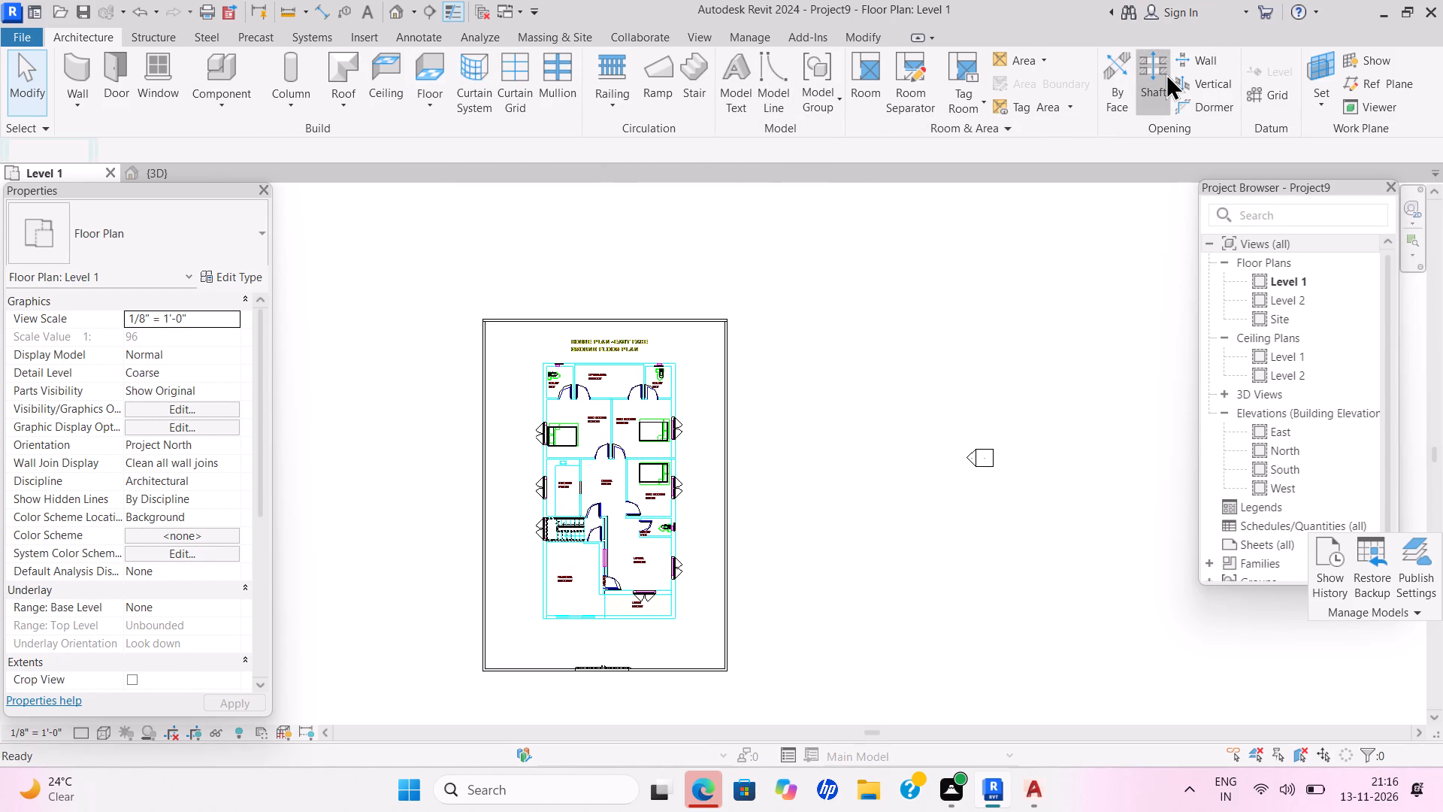
double_click(967, 55)
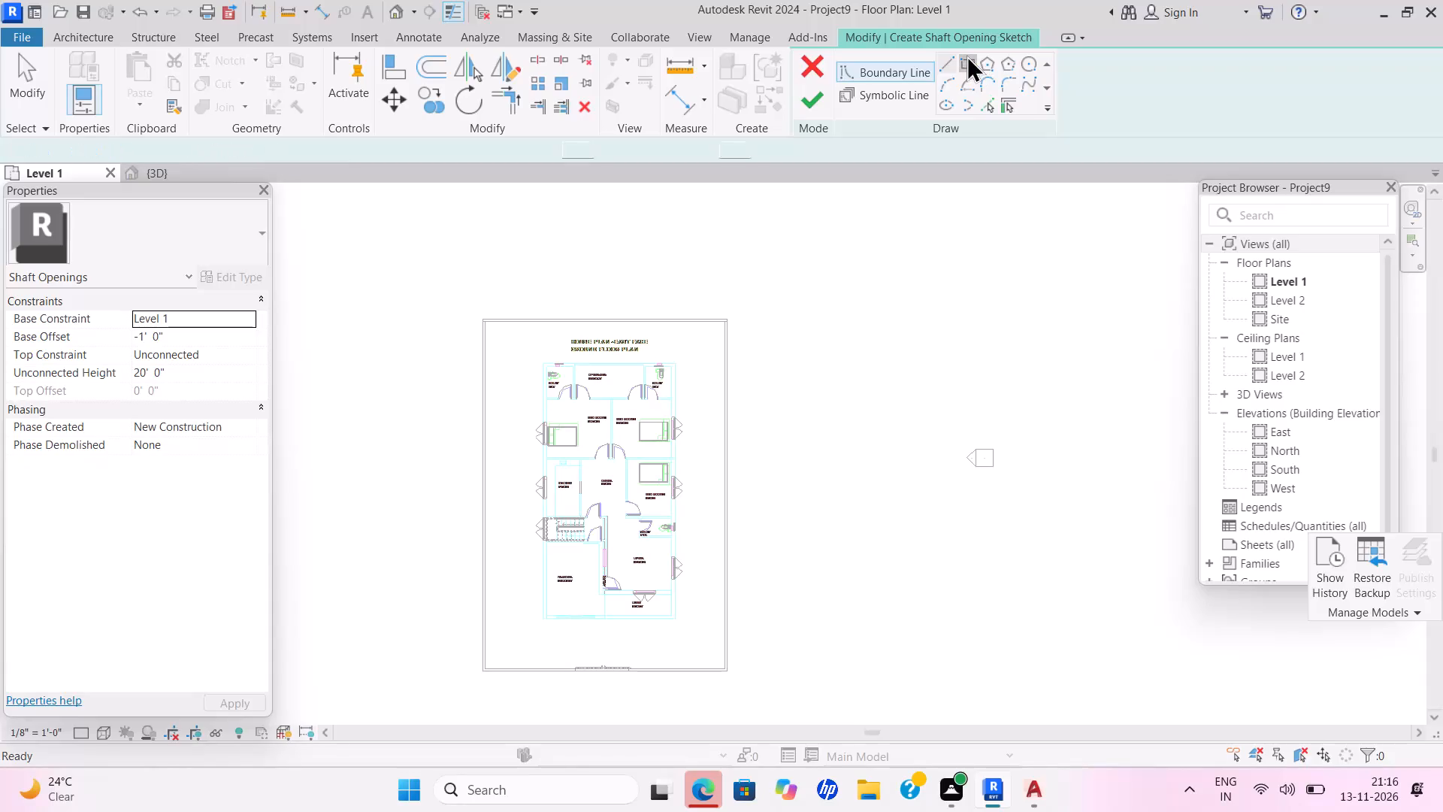
click(543, 517)
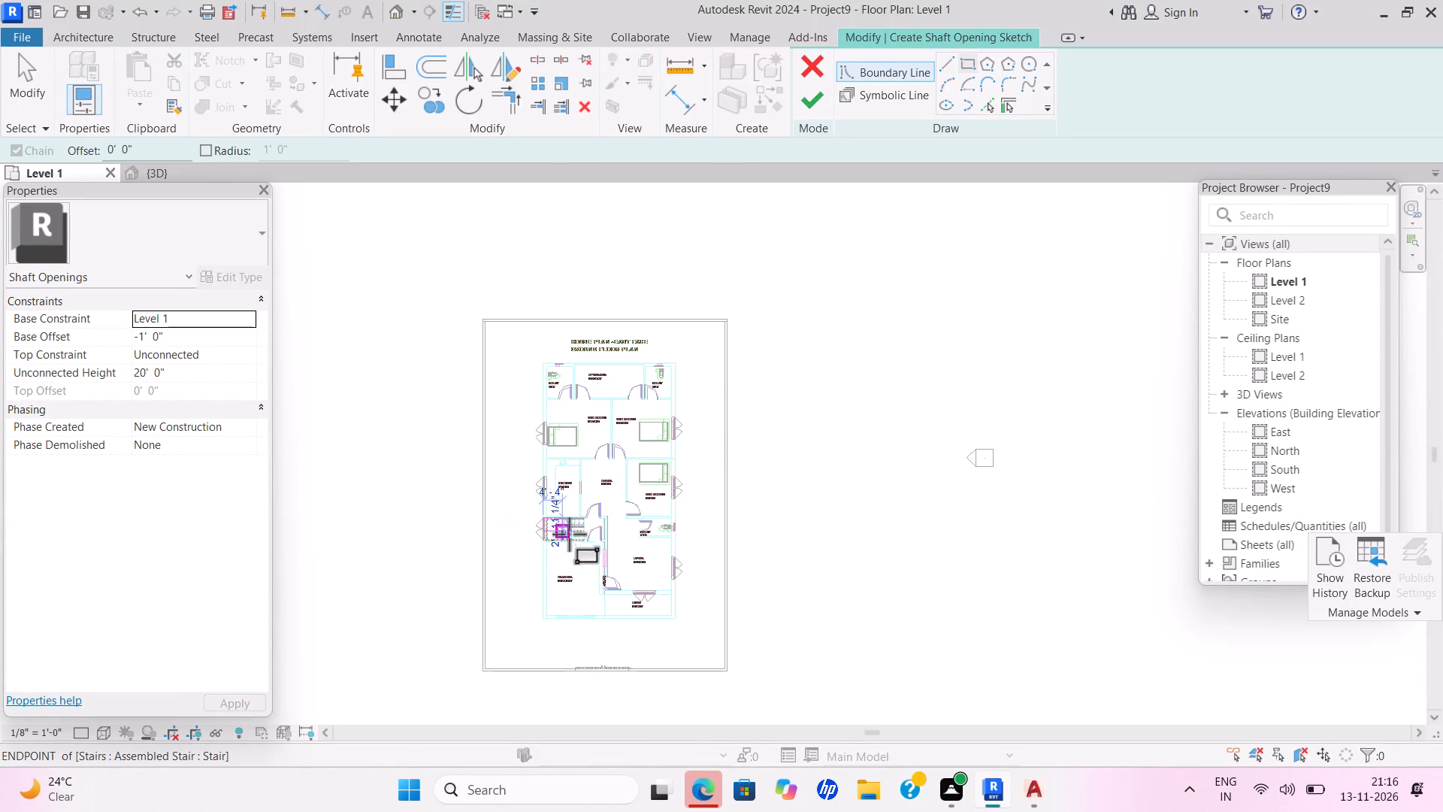
click(583, 540)
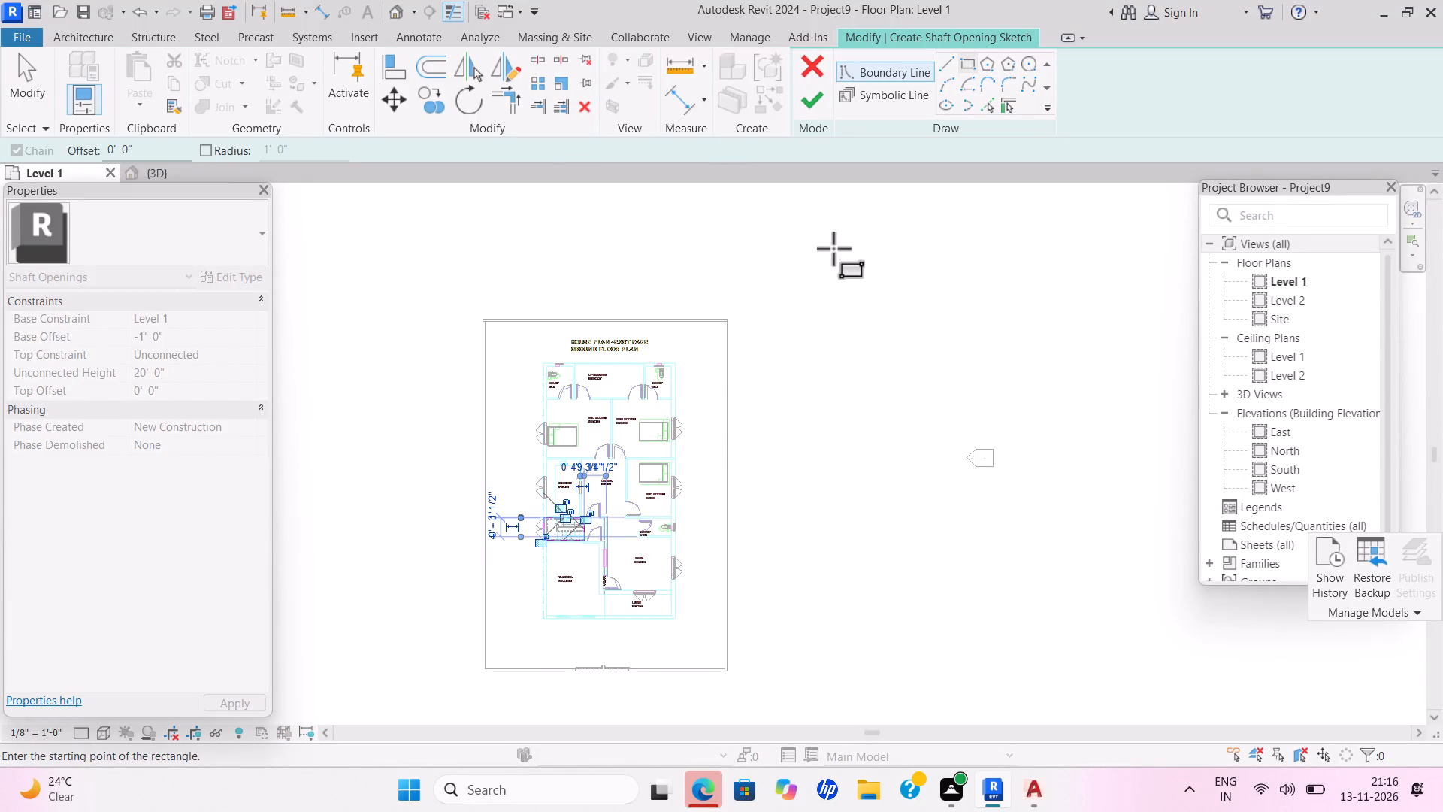
click(820, 105)
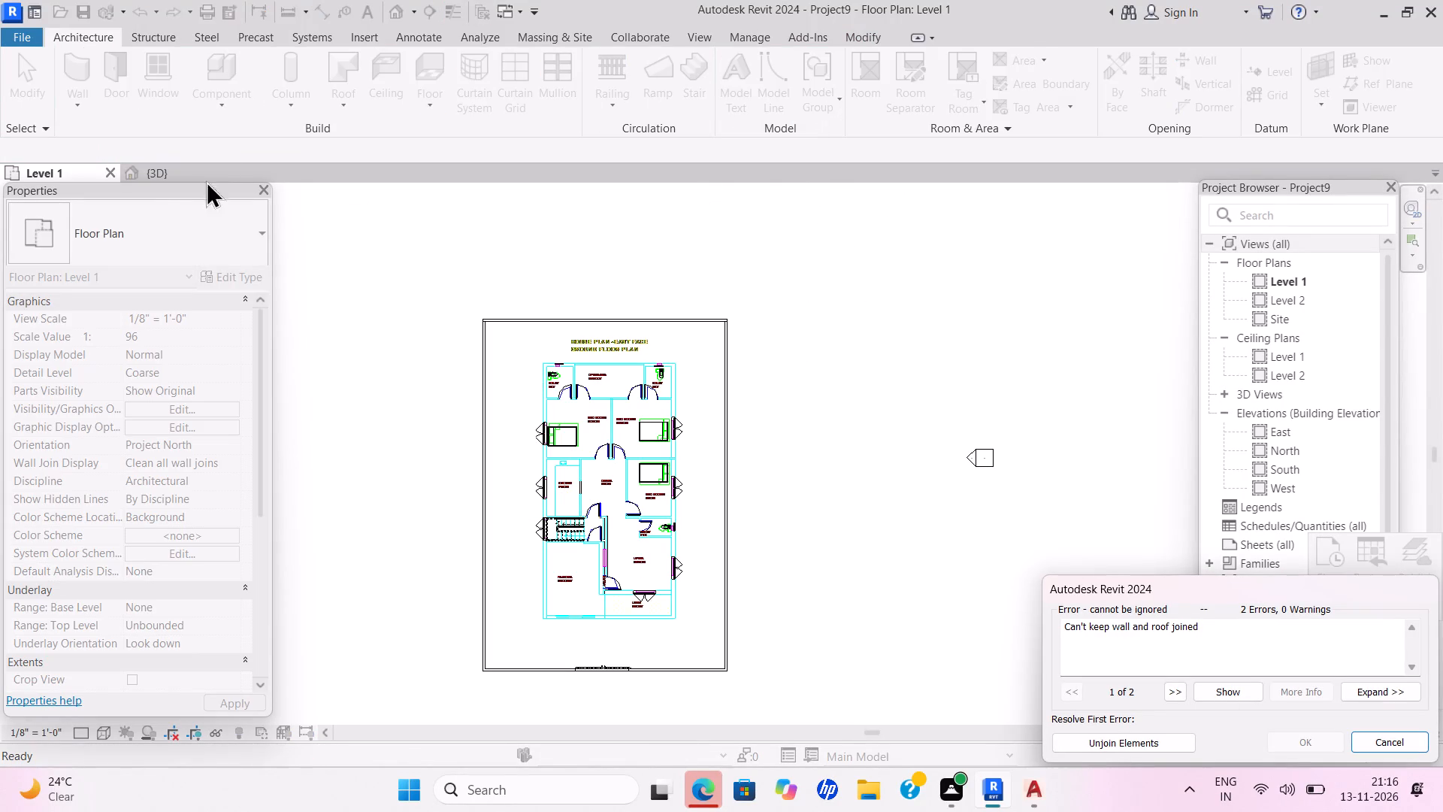
click(153, 174)
click(897, 595)
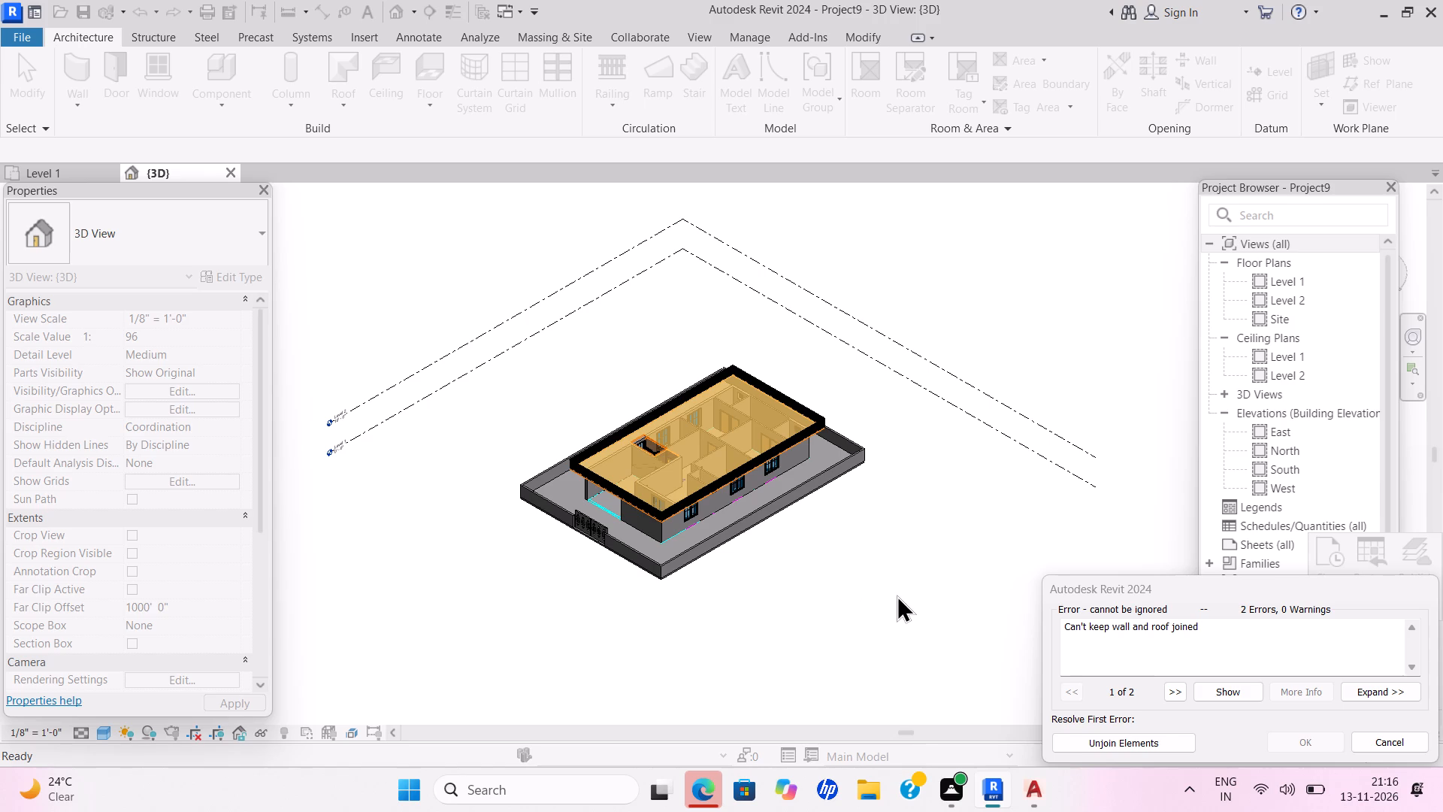
click(960, 409)
click(1082, 752)
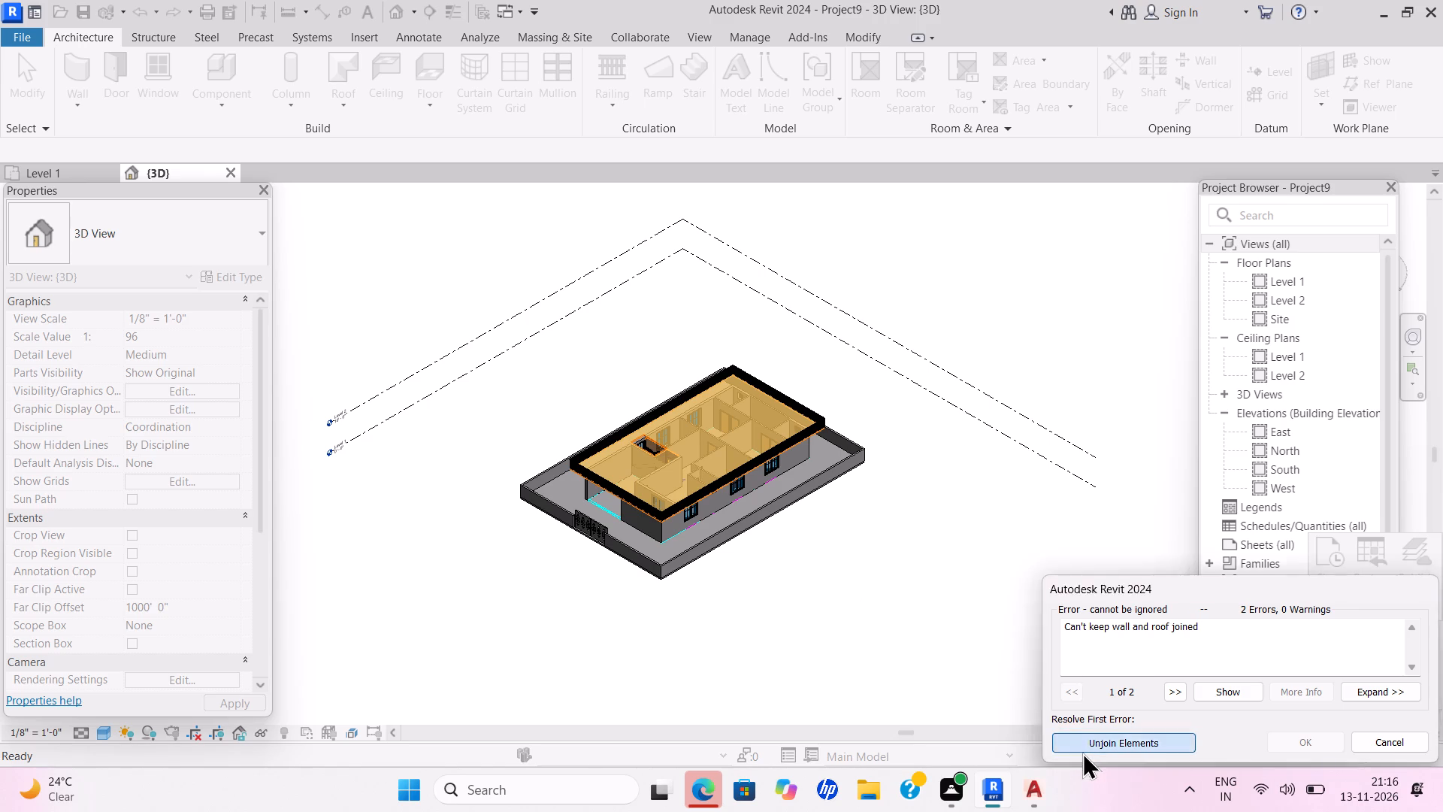
Raise the shaft opening's base to an offset of about 2'-3" and lower its top for an unconnected height of about 12'-10".
scroll(710, 589, up, 1)
scroll(710, 589, down, 2)
middle_drag(711, 590, 797, 429)
shift+scroll(737, 545, up, 1)
shift+scroll(755, 514, down, 4)
shift+scroll(781, 467, up, 2)
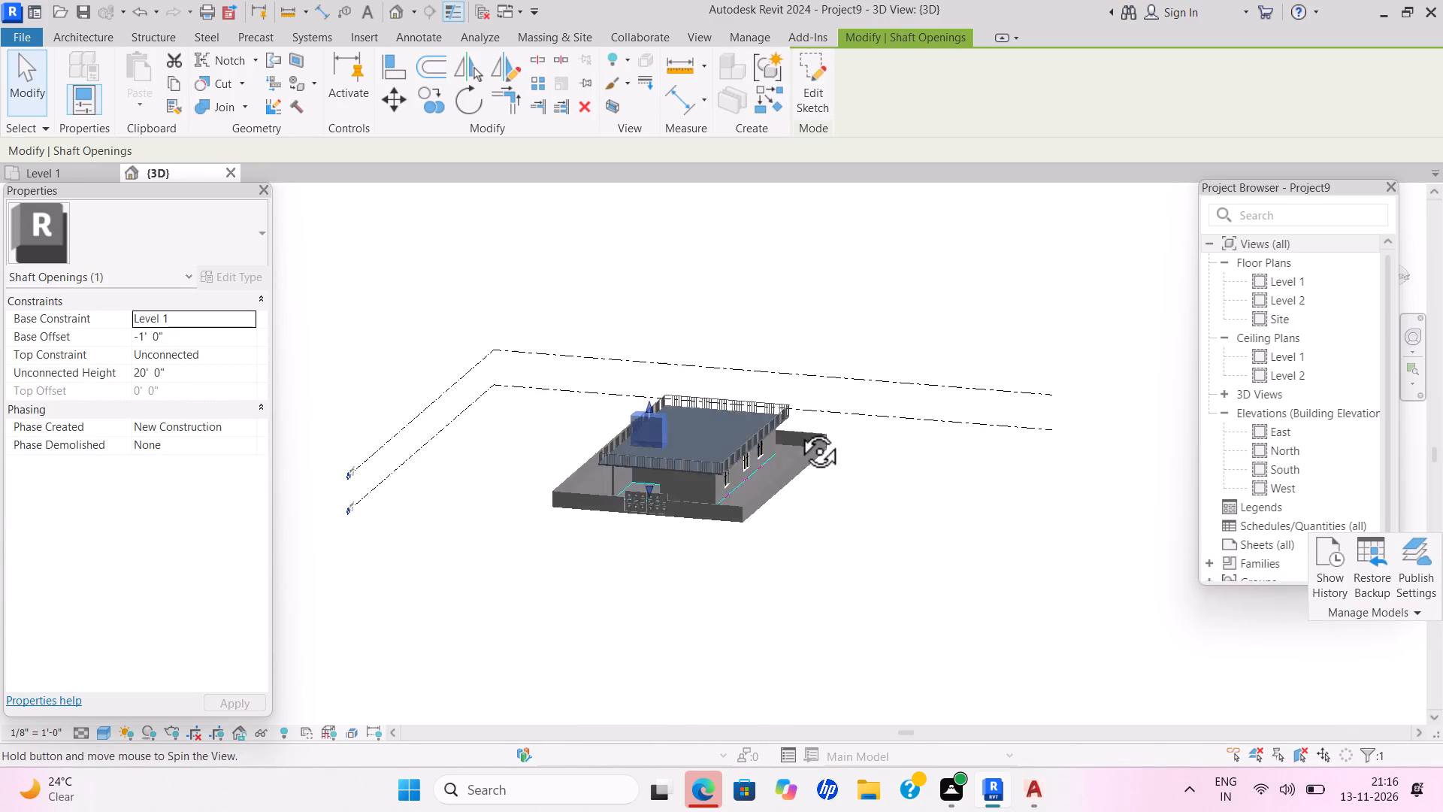
shift+scroll(797, 429, up, 1)
middle_drag(797, 429, 804, 419)
shift+scroll(804, 419, down, 2)
shift+scroll(804, 417, up, 1)
shift+scroll(804, 417, down, 1)
shift+scroll(763, 464, up, 2)
shift+scroll(761, 480, down, 1)
shift+scroll(761, 483, up, 1)
shift+middle_drag(760, 488, 851, 571)
shift+scroll(760, 488, down, 1)
shift+scroll(760, 492, up, 4)
shift+scroll(810, 562, down, 1)
shift+scroll(840, 574, up, 1)
shift+scroll(842, 574, down, 1)
shift+middle_drag(878, 554, 979, 495)
shift+scroll(975, 500, up, 1)
shift+scroll(977, 498, down, 1)
shift+scroll(979, 497, up, 2)
shift+middle_drag(693, 509, 778, 567)
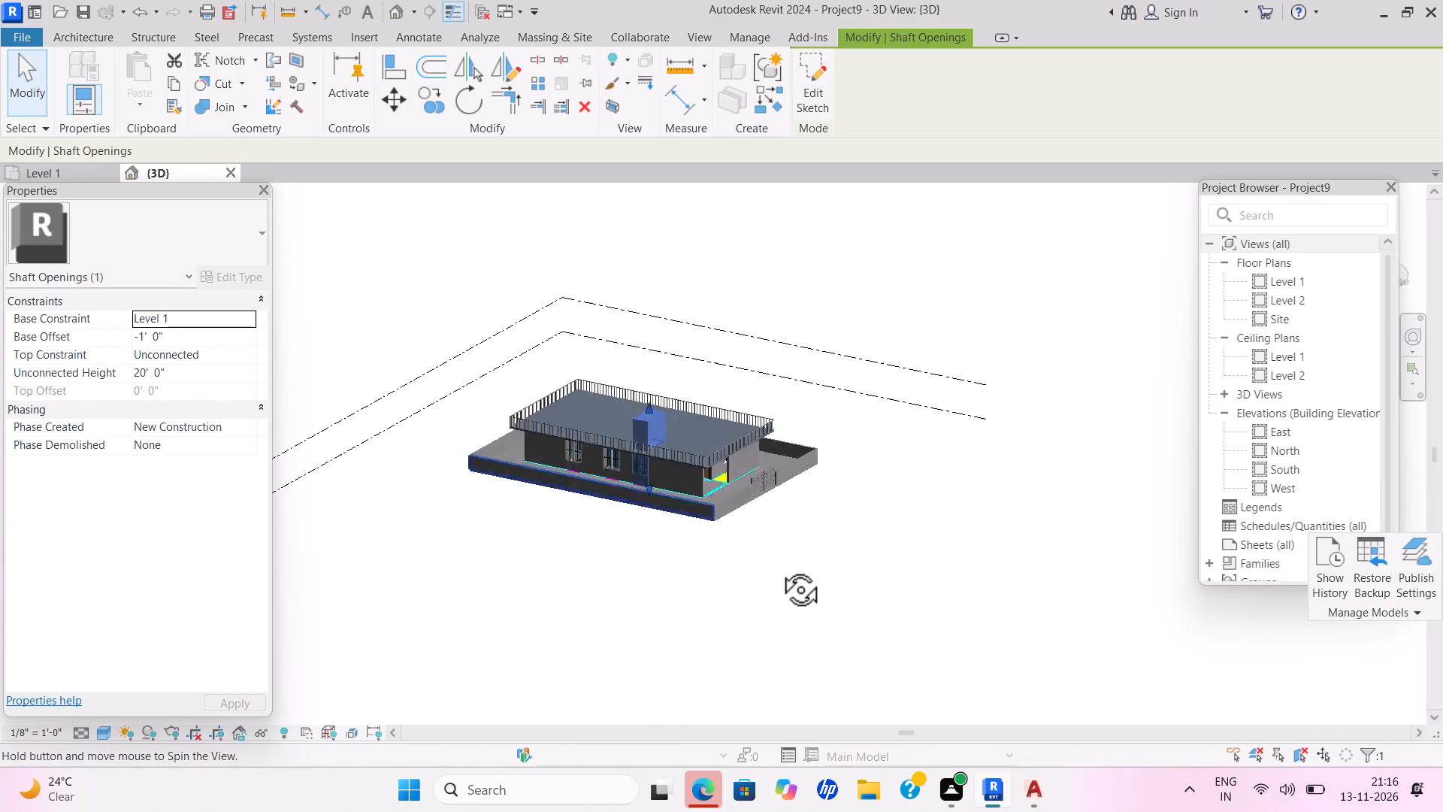
shift+middle_drag(778, 567, 818, 576)
drag(647, 493, 652, 469)
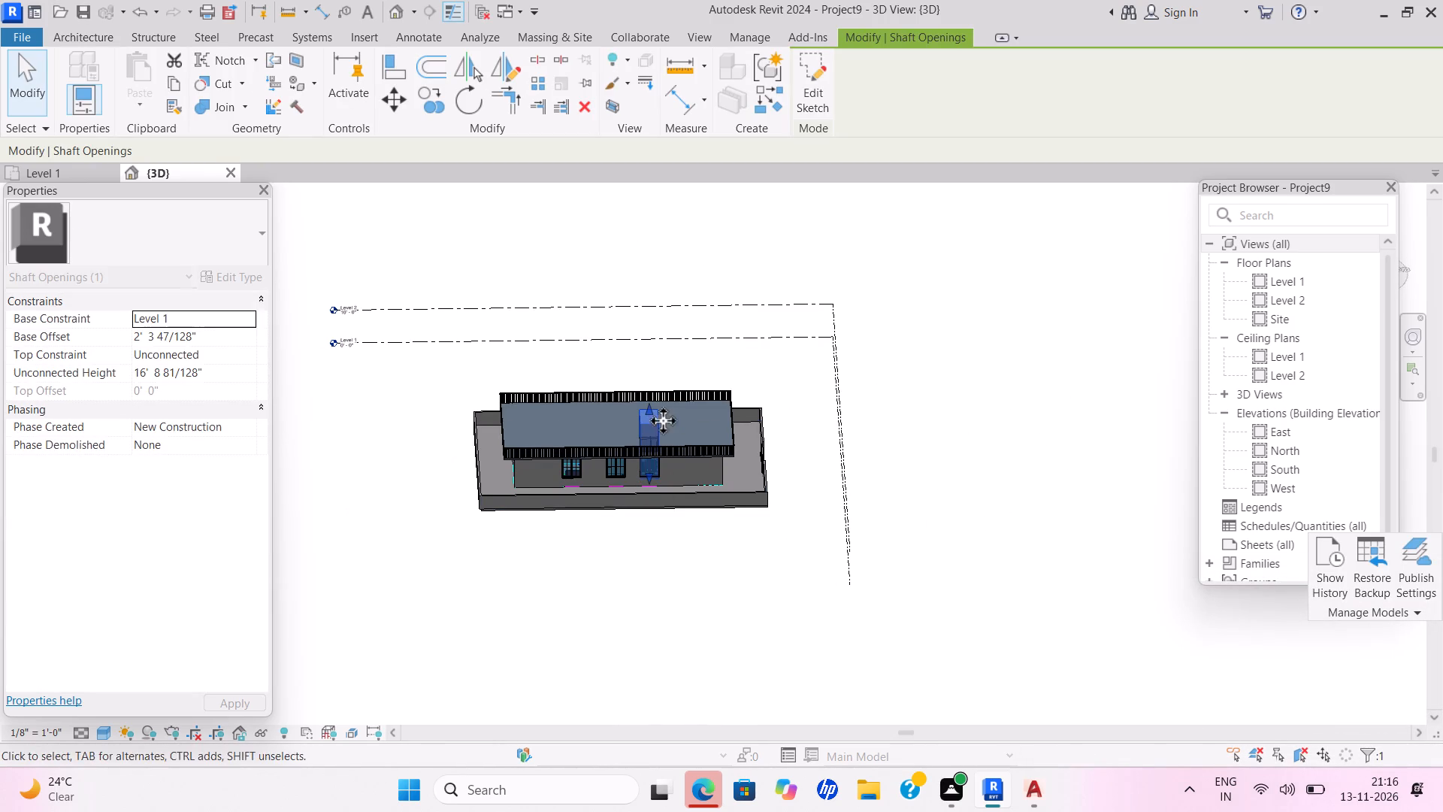
drag(652, 409, 652, 432)
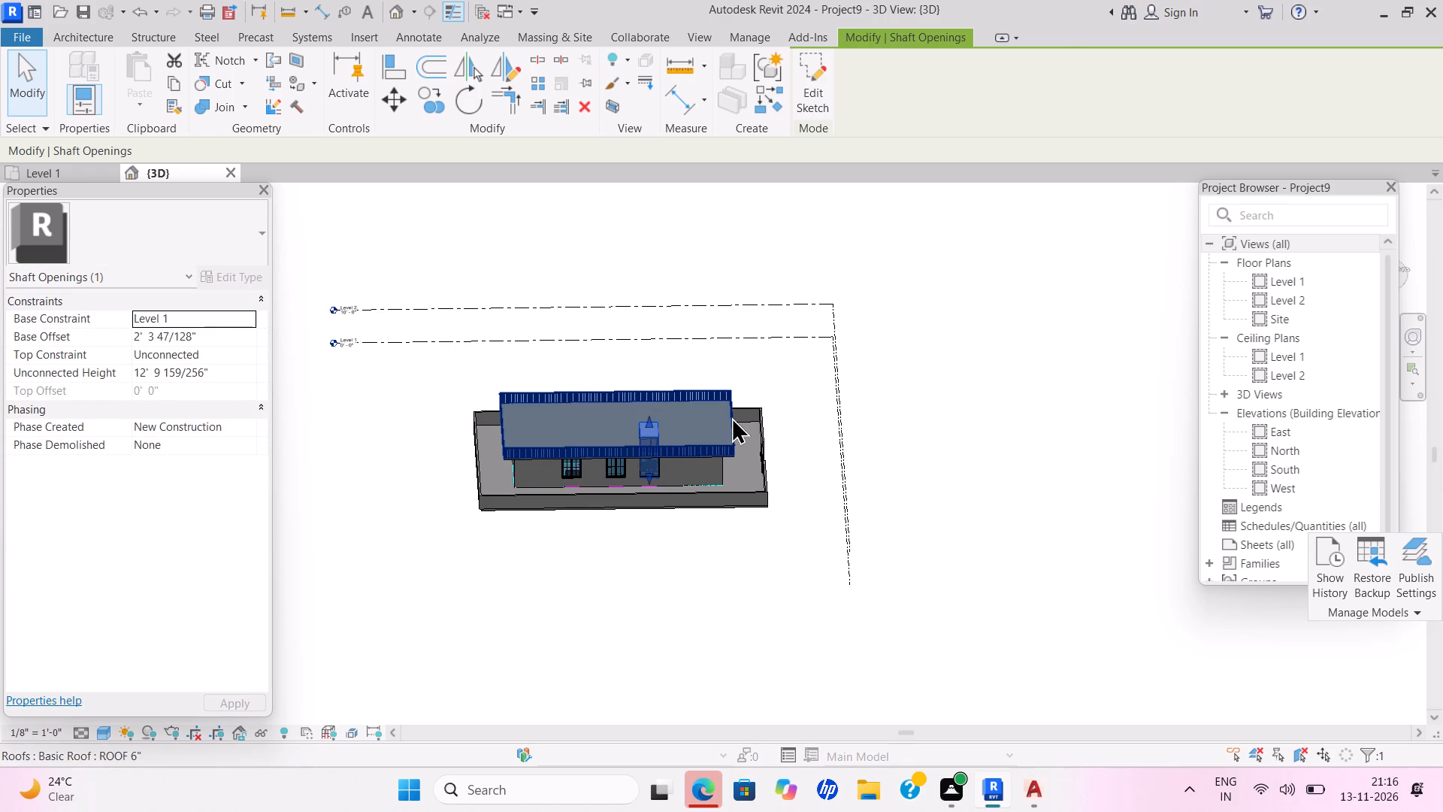
key(Return)
click(819, 64)
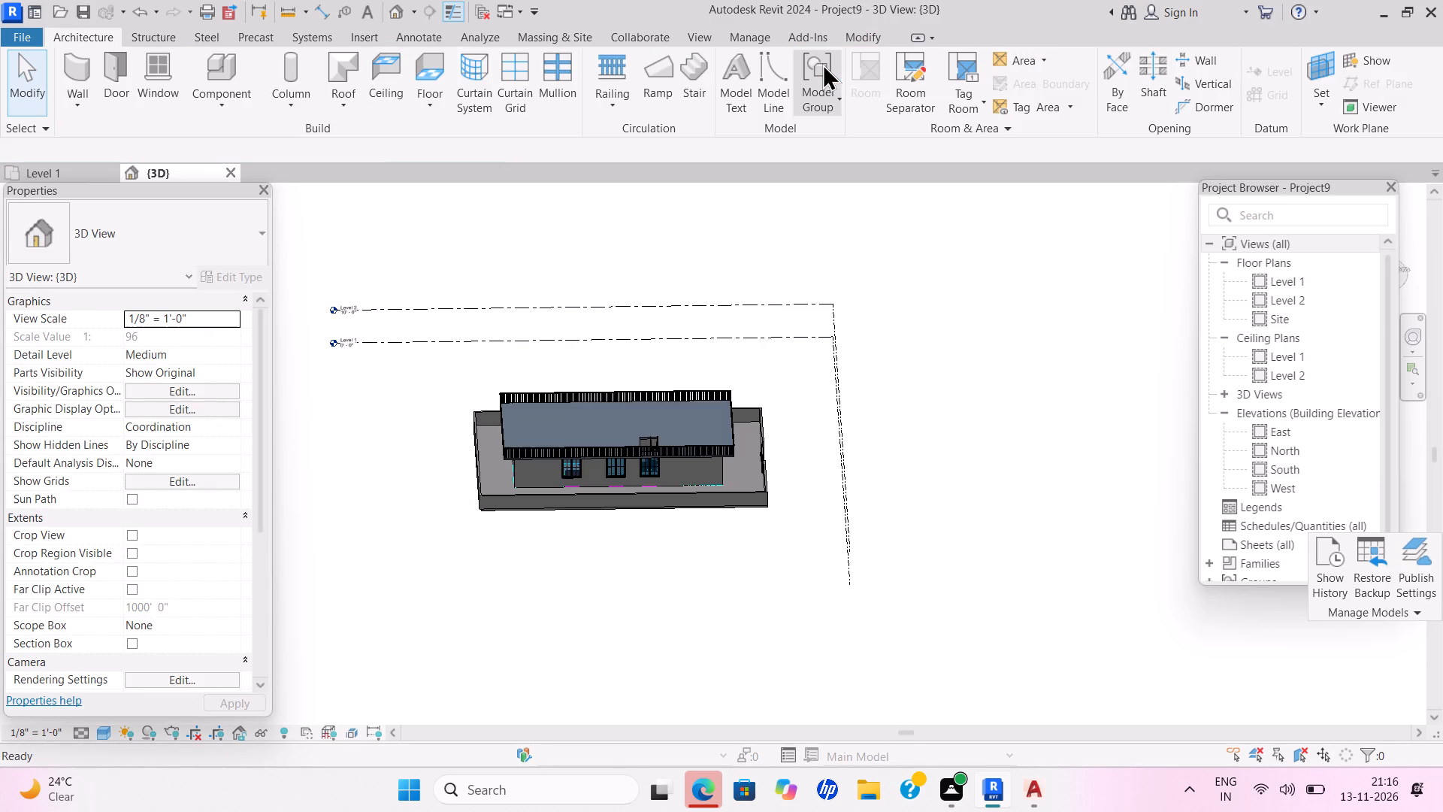
Create a rectangular Grassland - 16" toposolid around the boundary wall in the Level 1 plan, offset -6" and about 115'-6" wide.
click(76, 176)
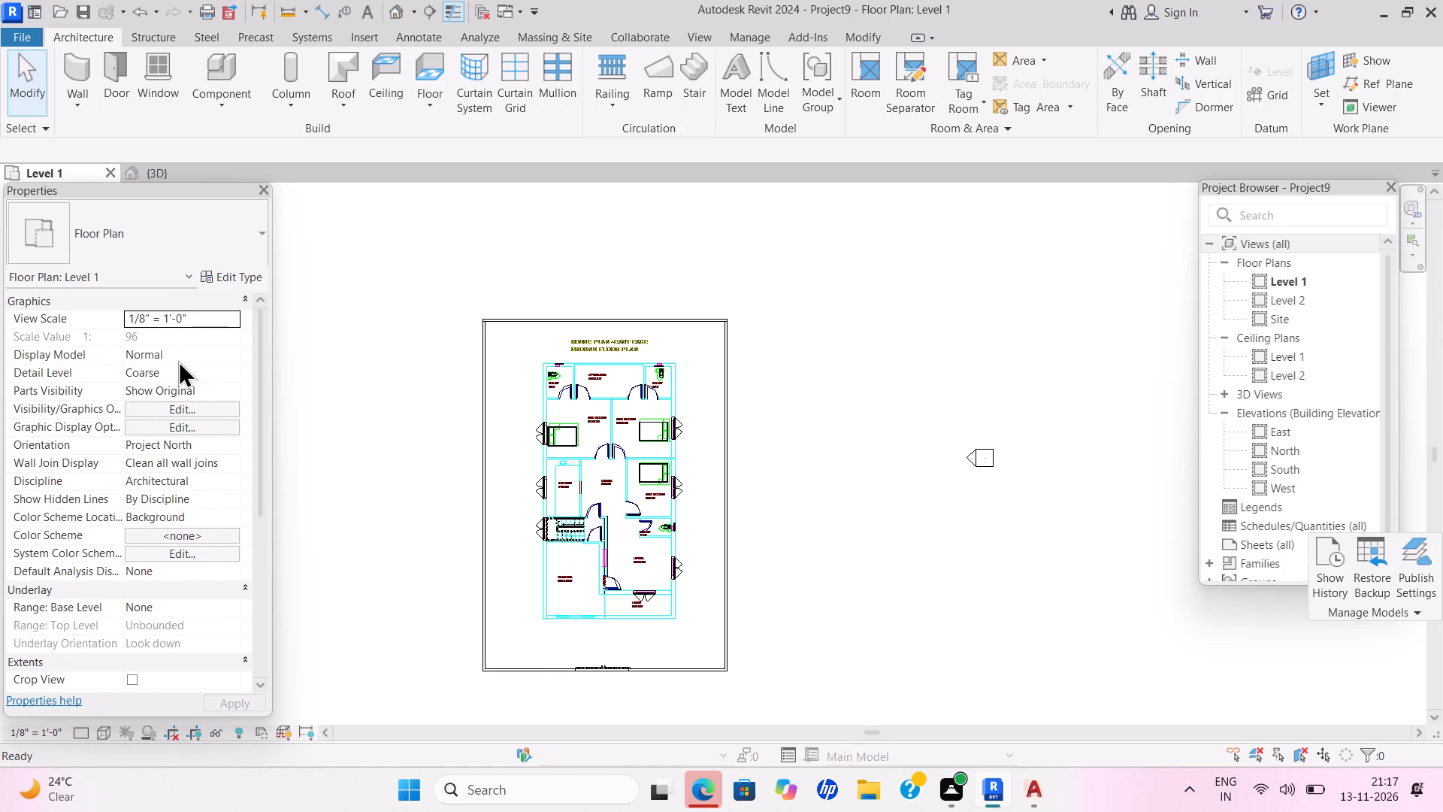
click(582, 32)
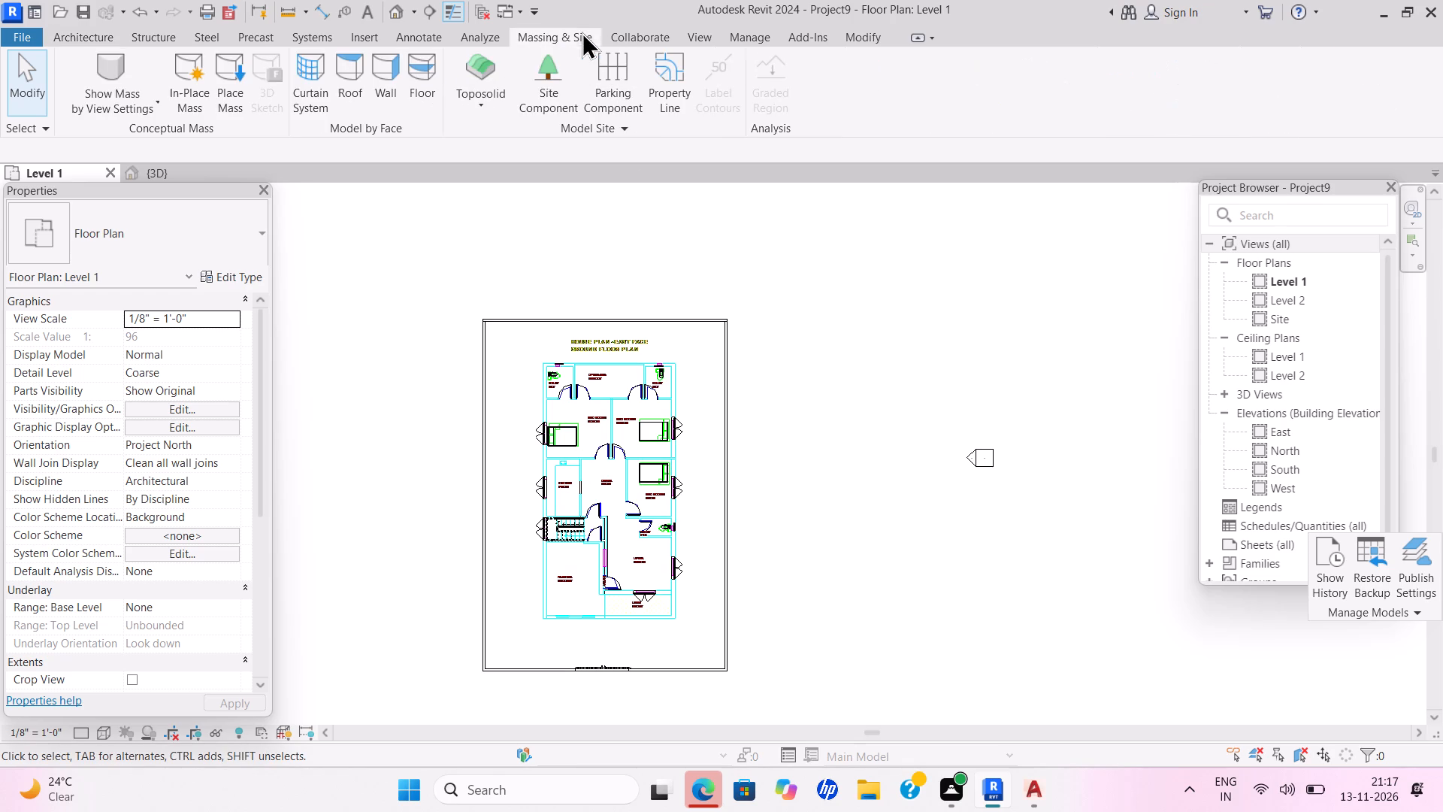
click(473, 113)
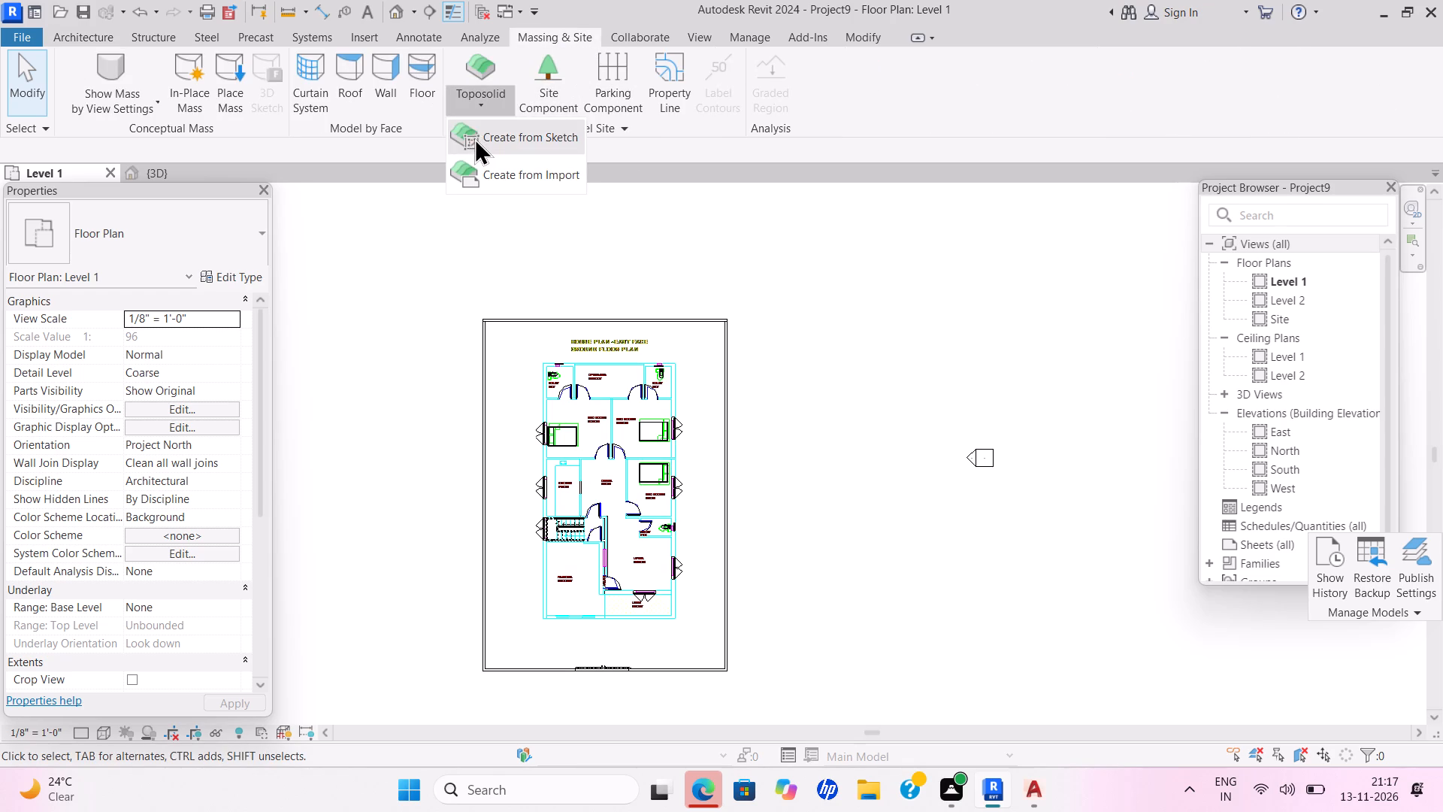
click(475, 138)
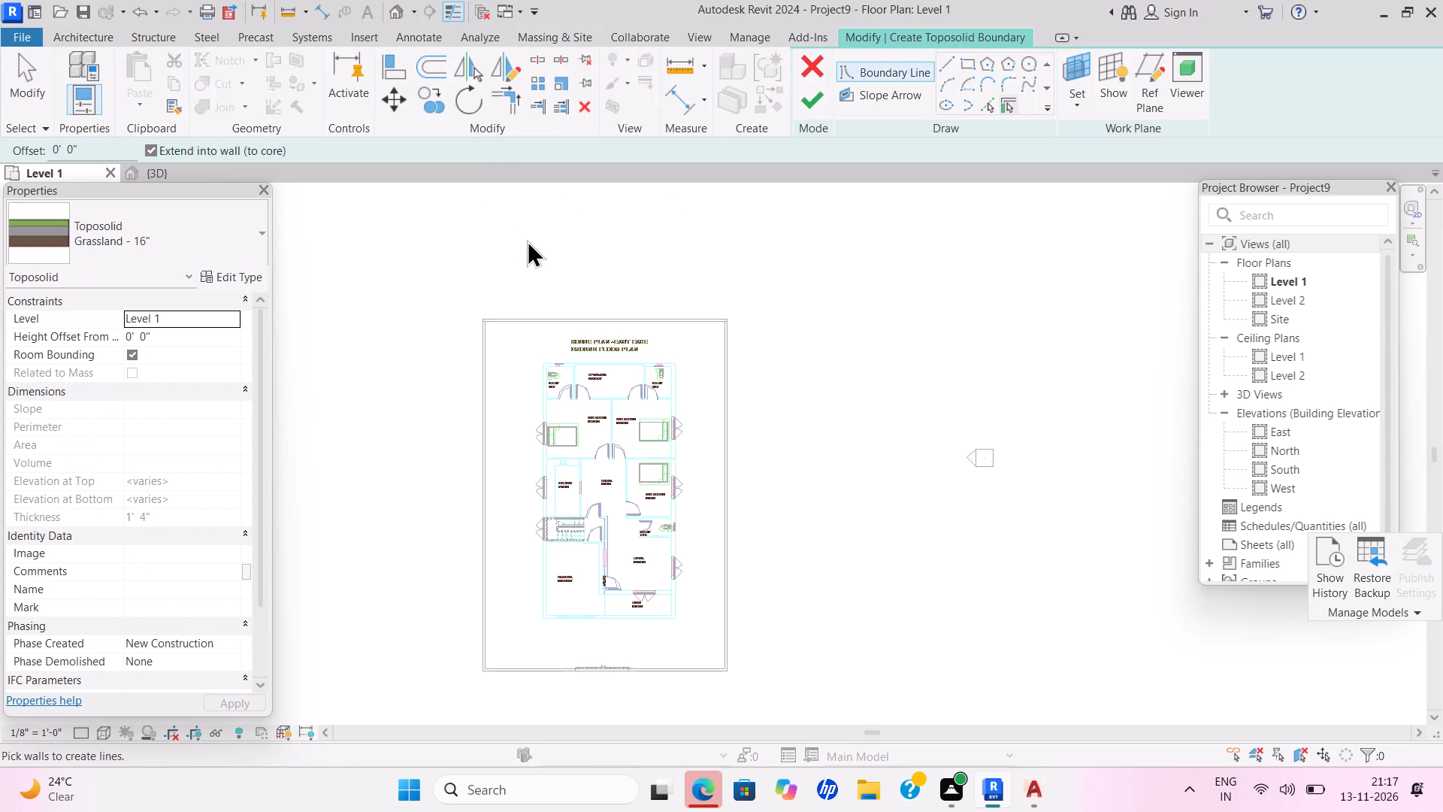
click(202, 343)
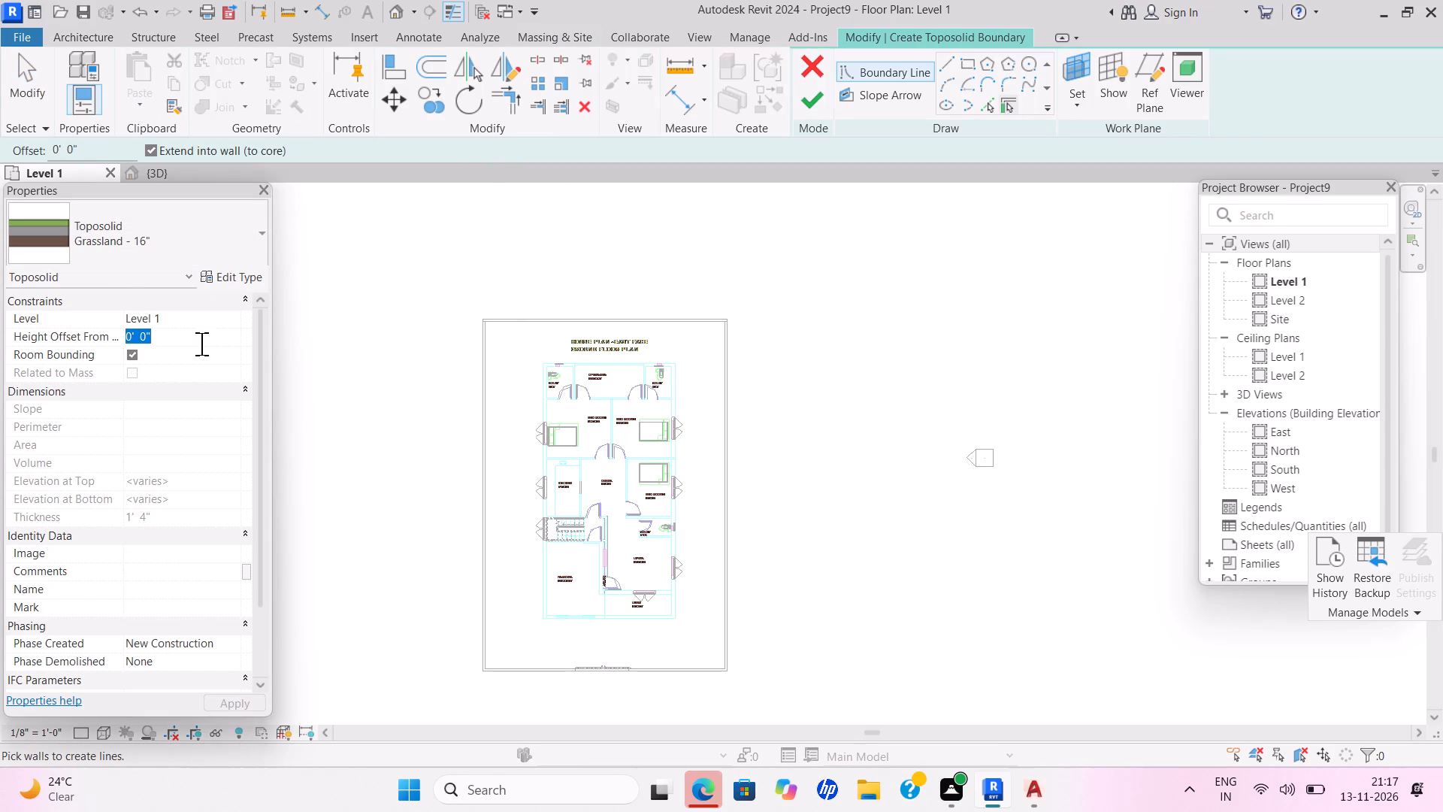
key(BackSpace)
text(-6")
key(Return)
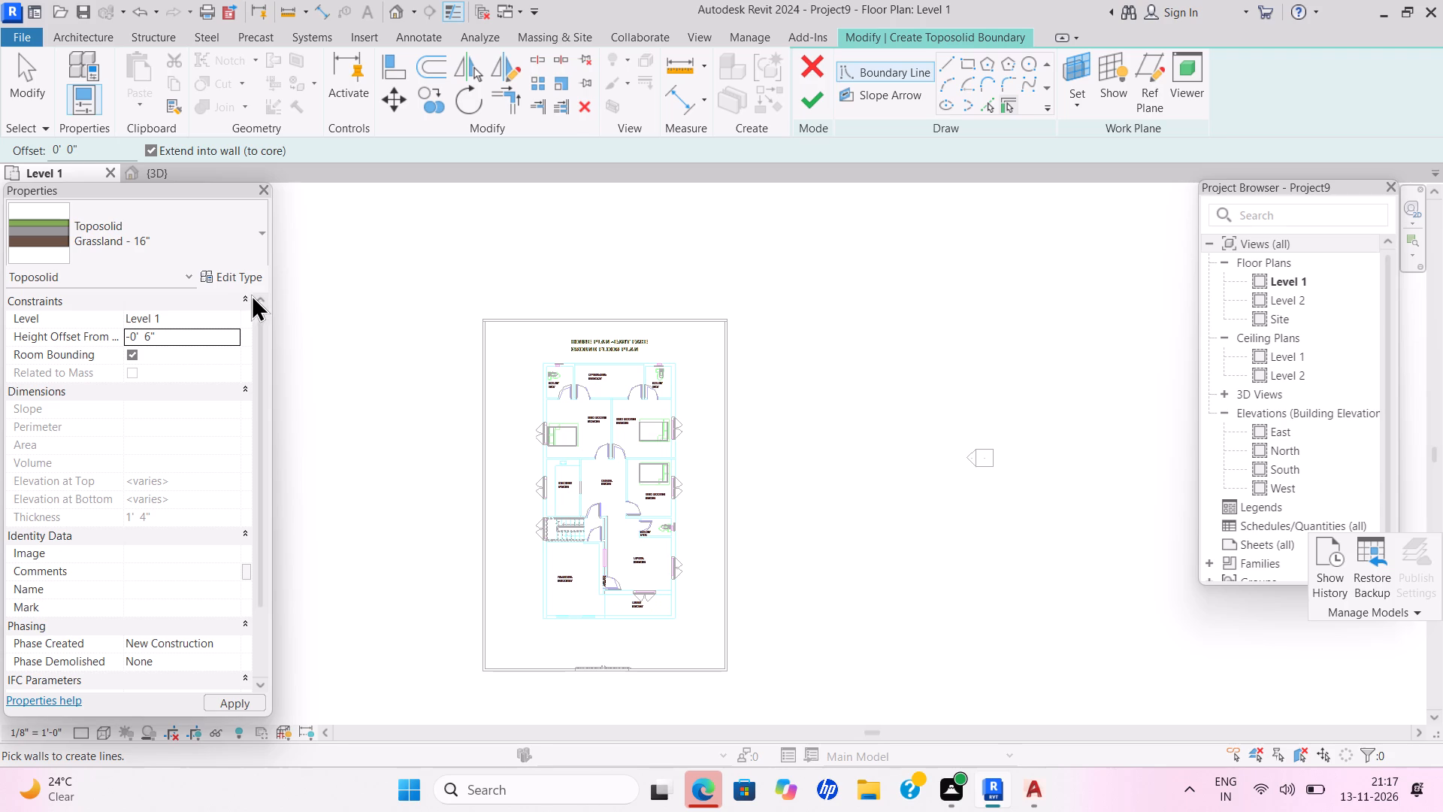
double_click(960, 58)
drag(355, 235, 365, 255)
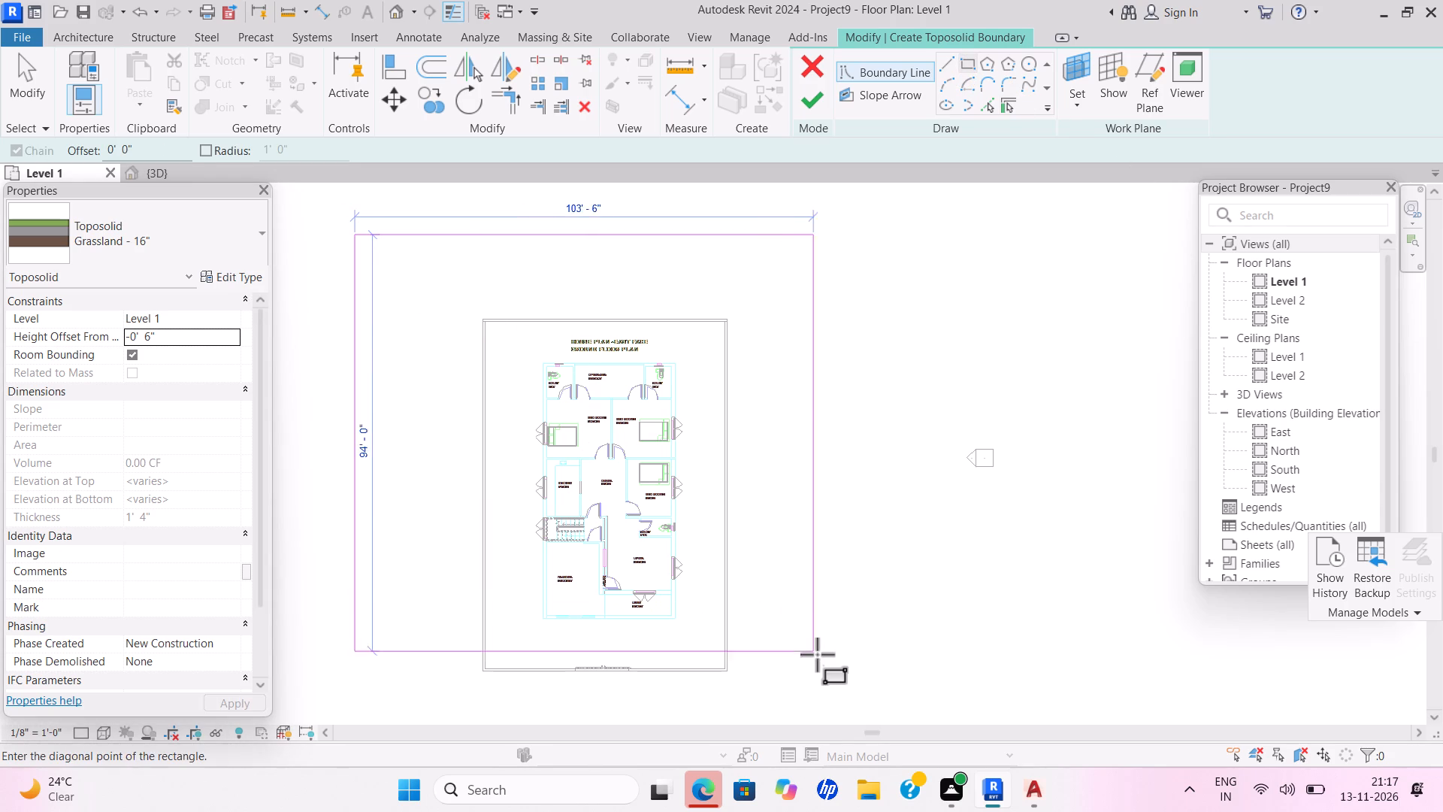
middle_drag(834, 632, 867, 494)
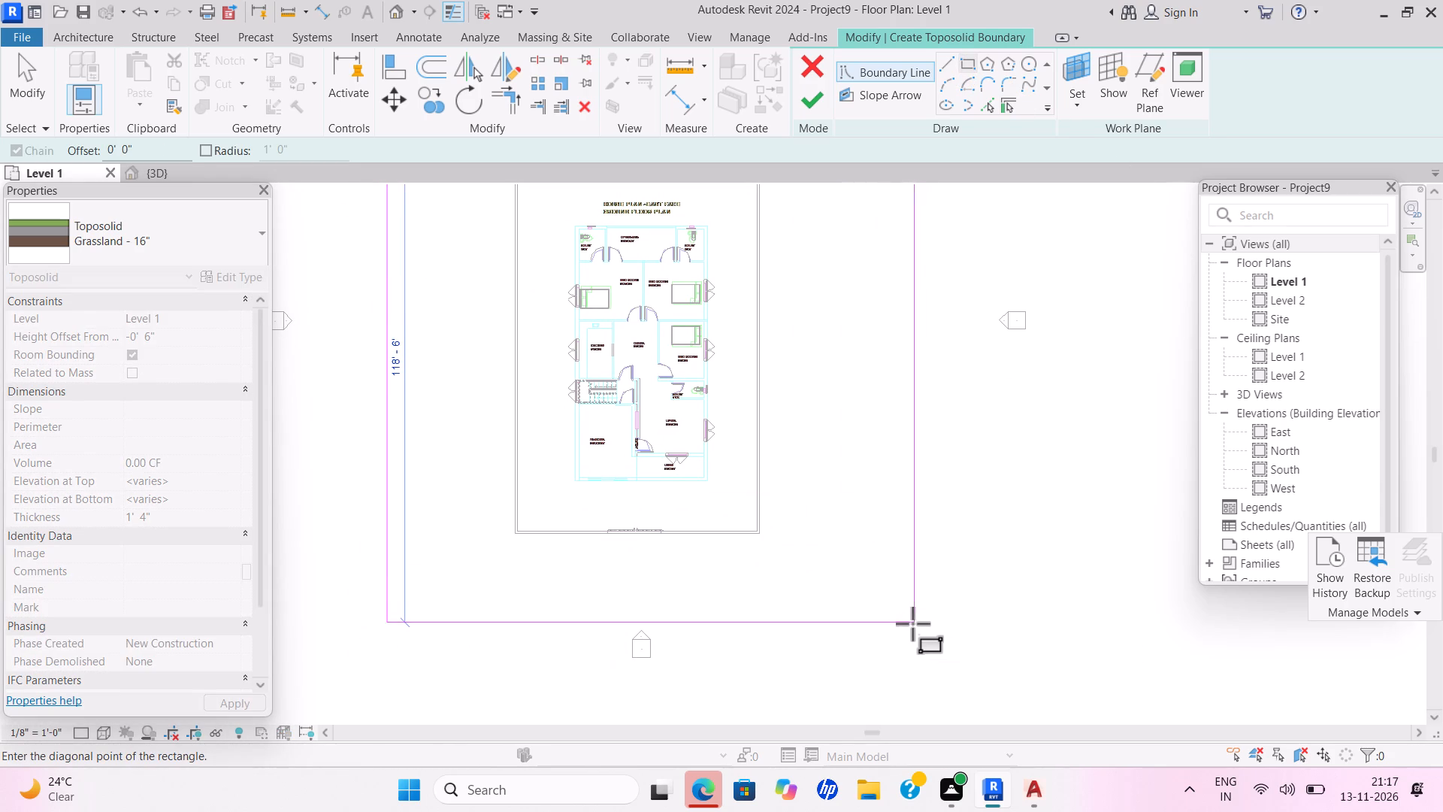
click(898, 644)
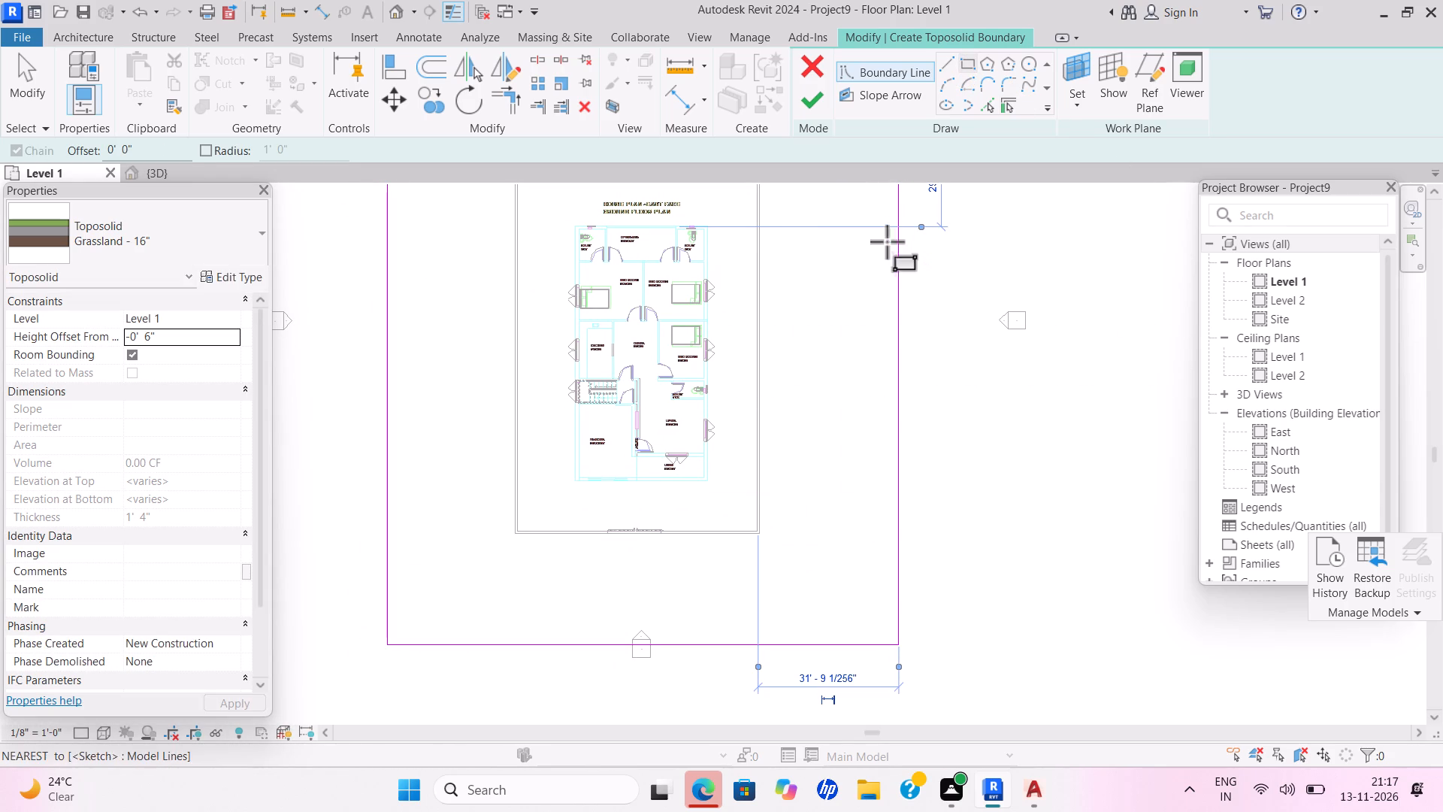
click(811, 101)
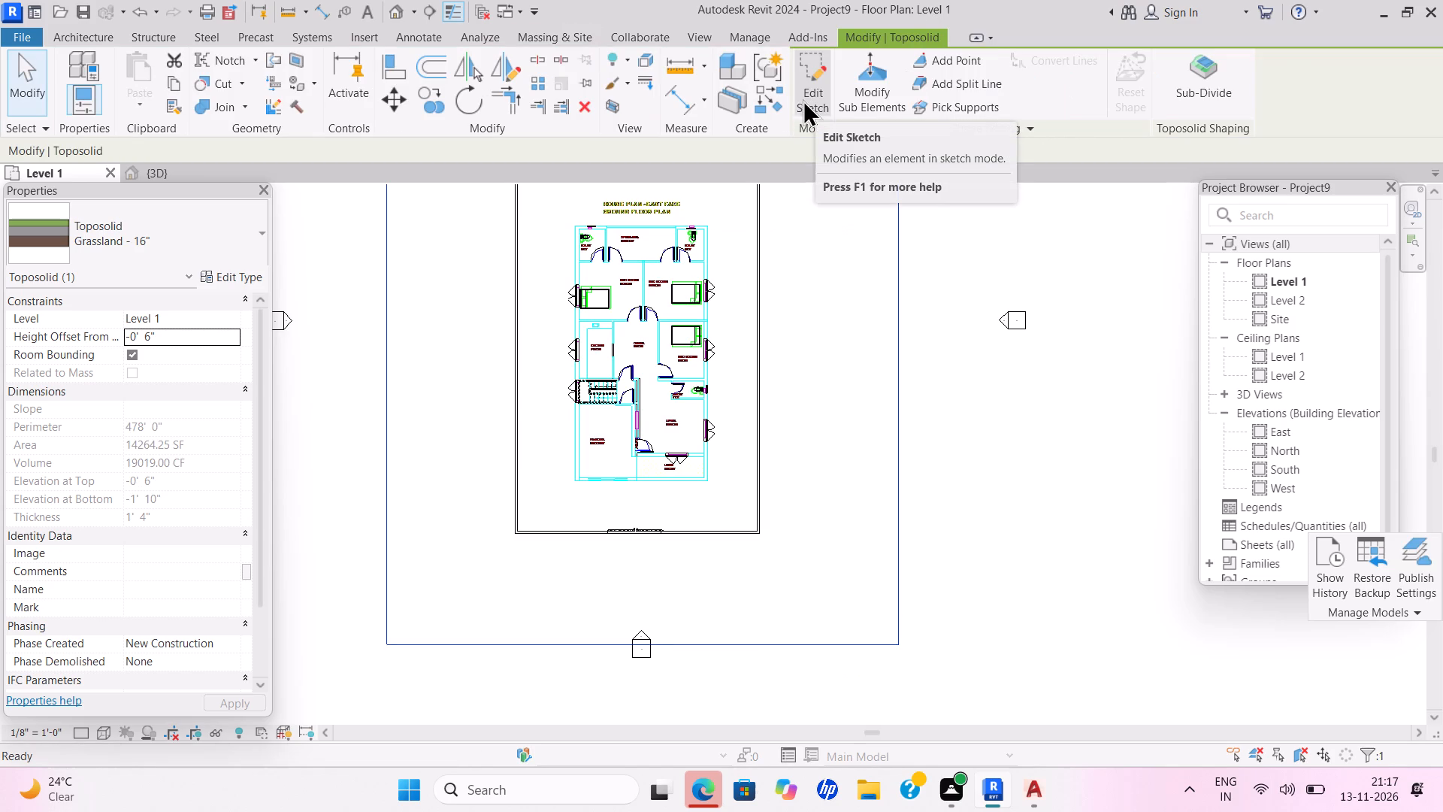
drag(1099, 436, 1097, 445)
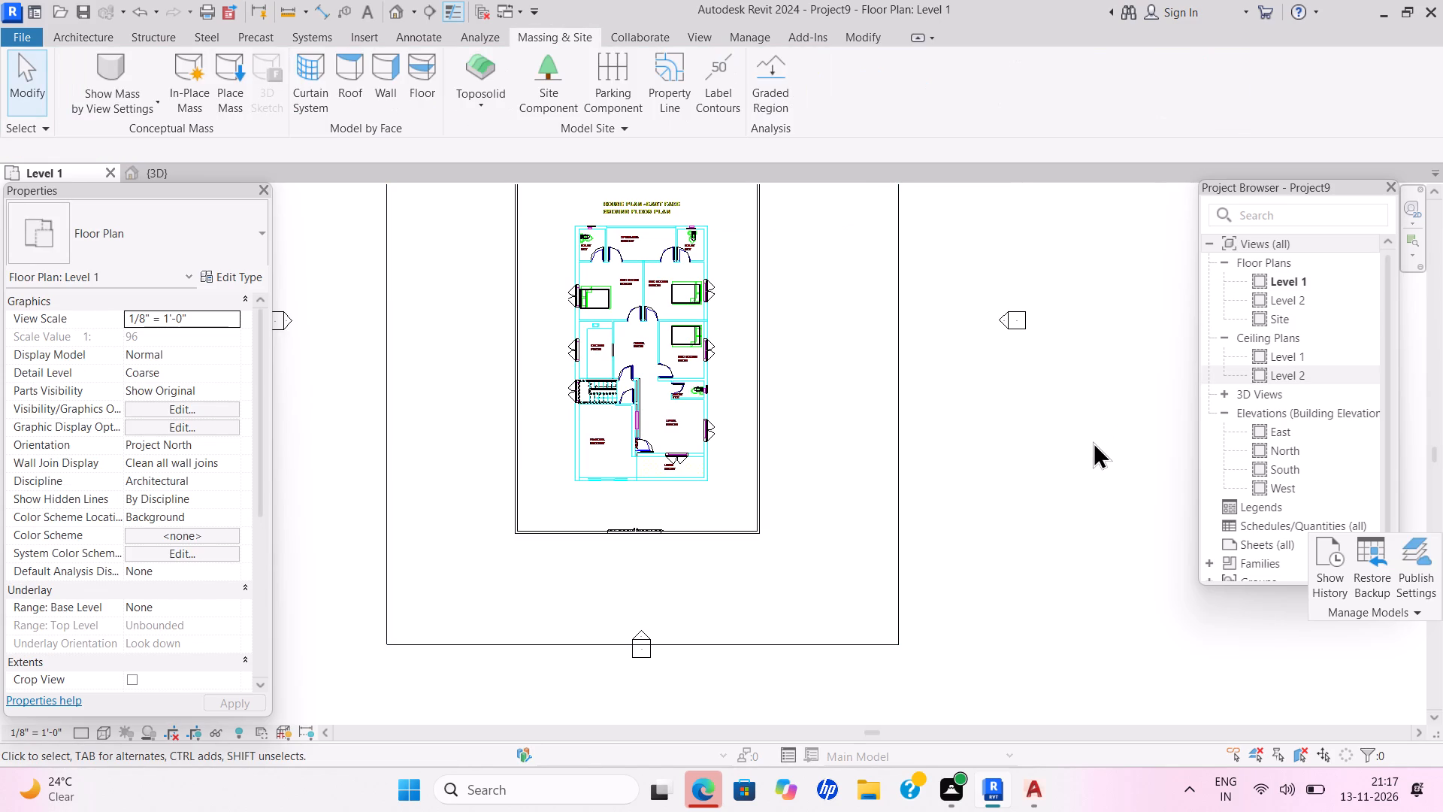
Begin a second toposolid at 0' height offset, sketching a rectangle about 115'-6" by 21'-10" along the front of the site.
click(92, 37)
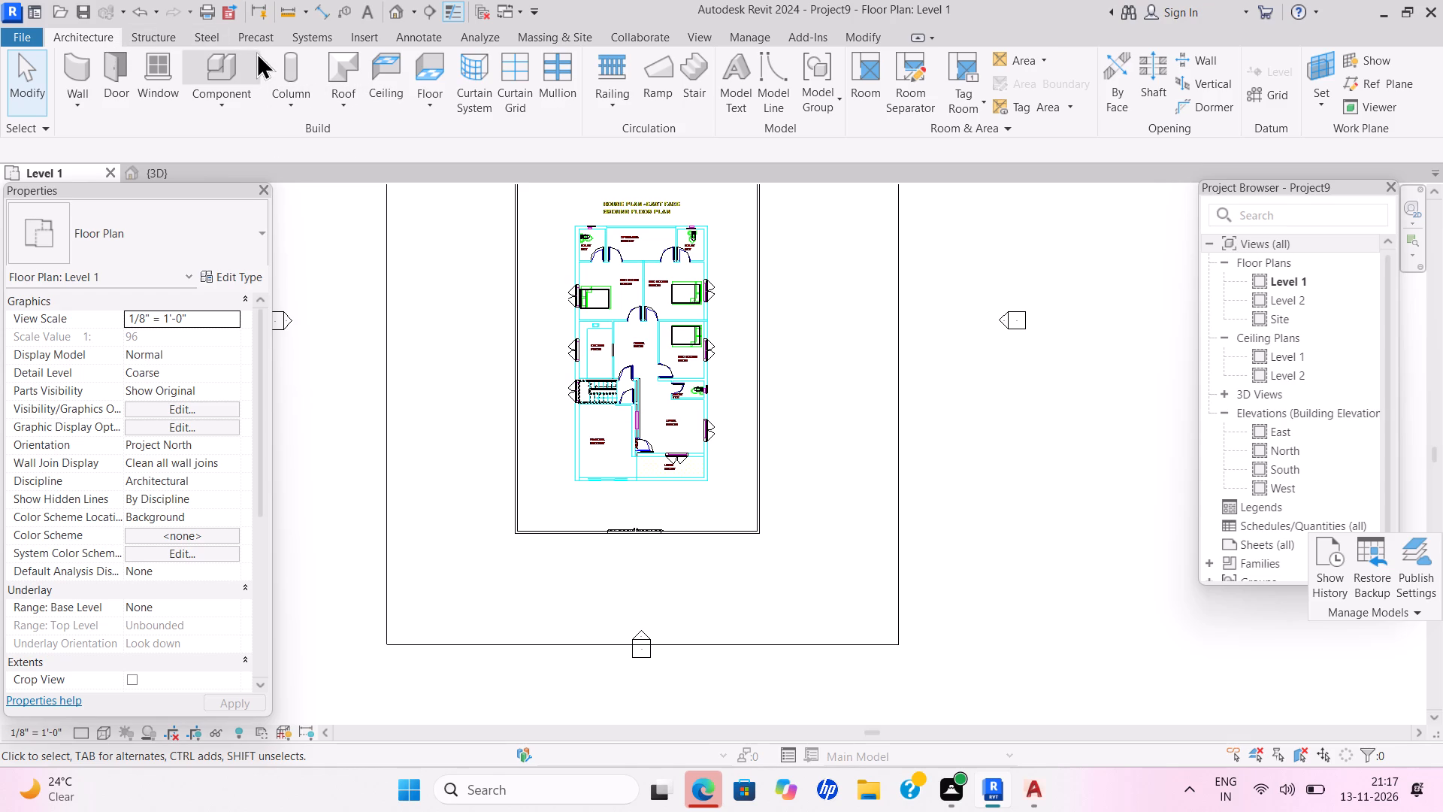
click(555, 38)
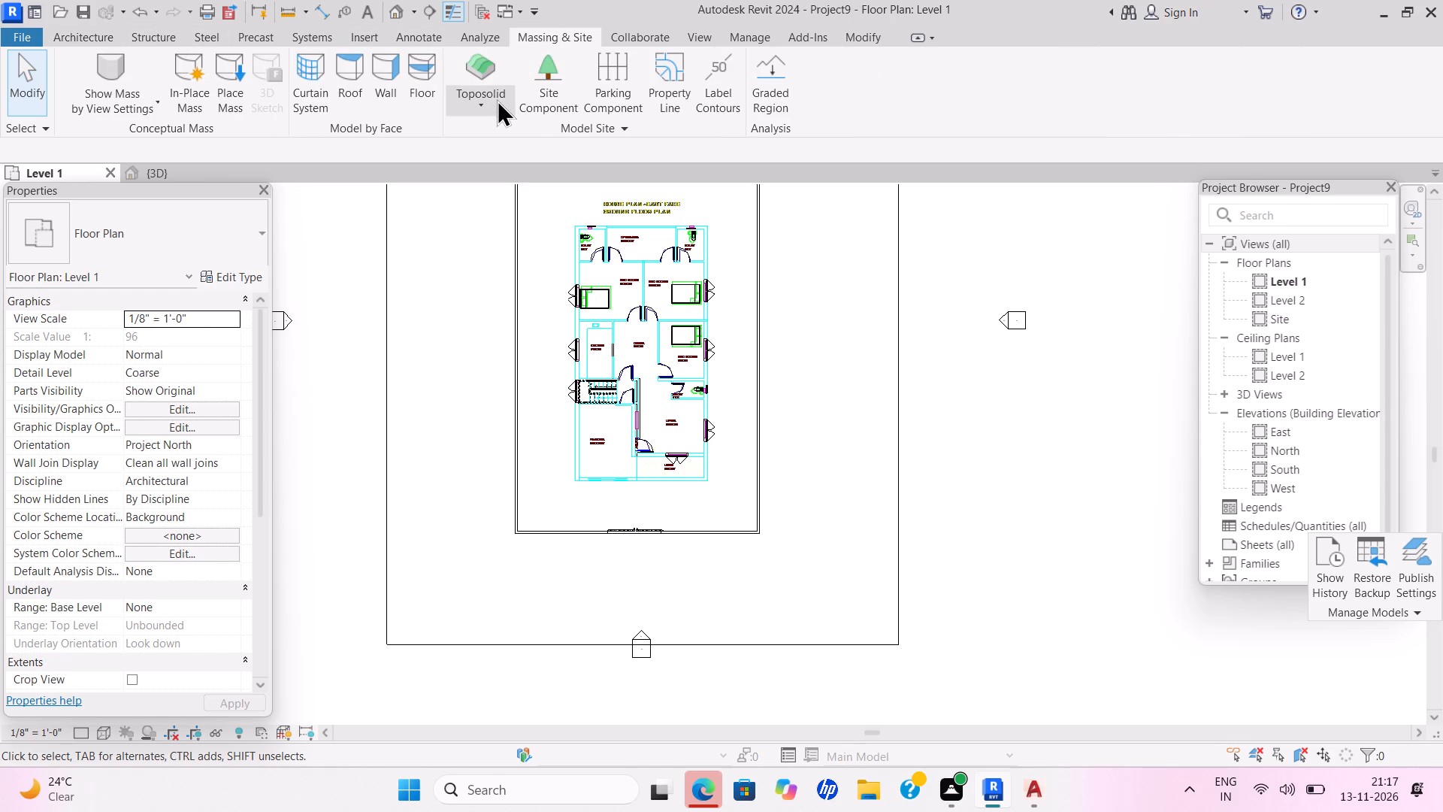
click(497, 99)
click(507, 129)
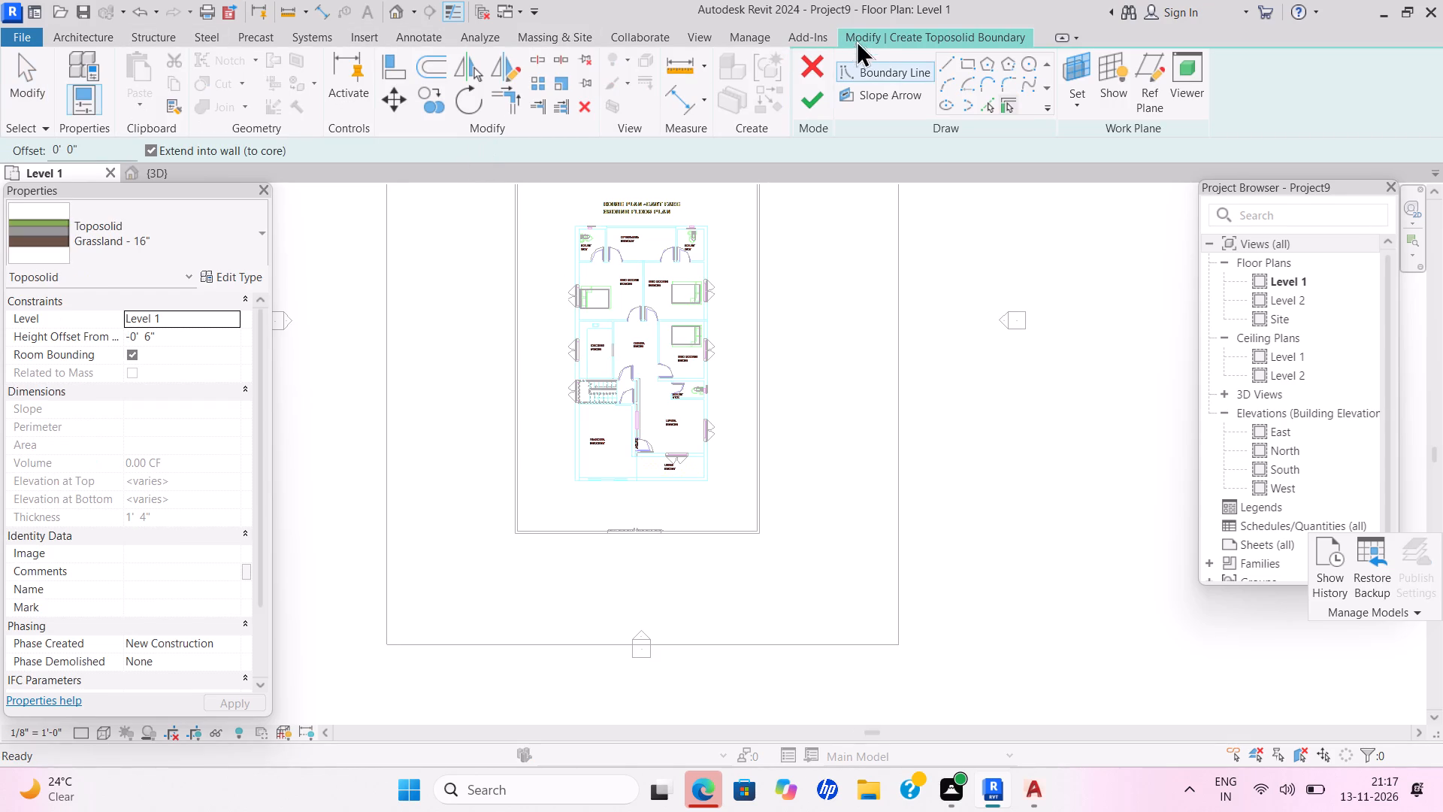
double_click(973, 62)
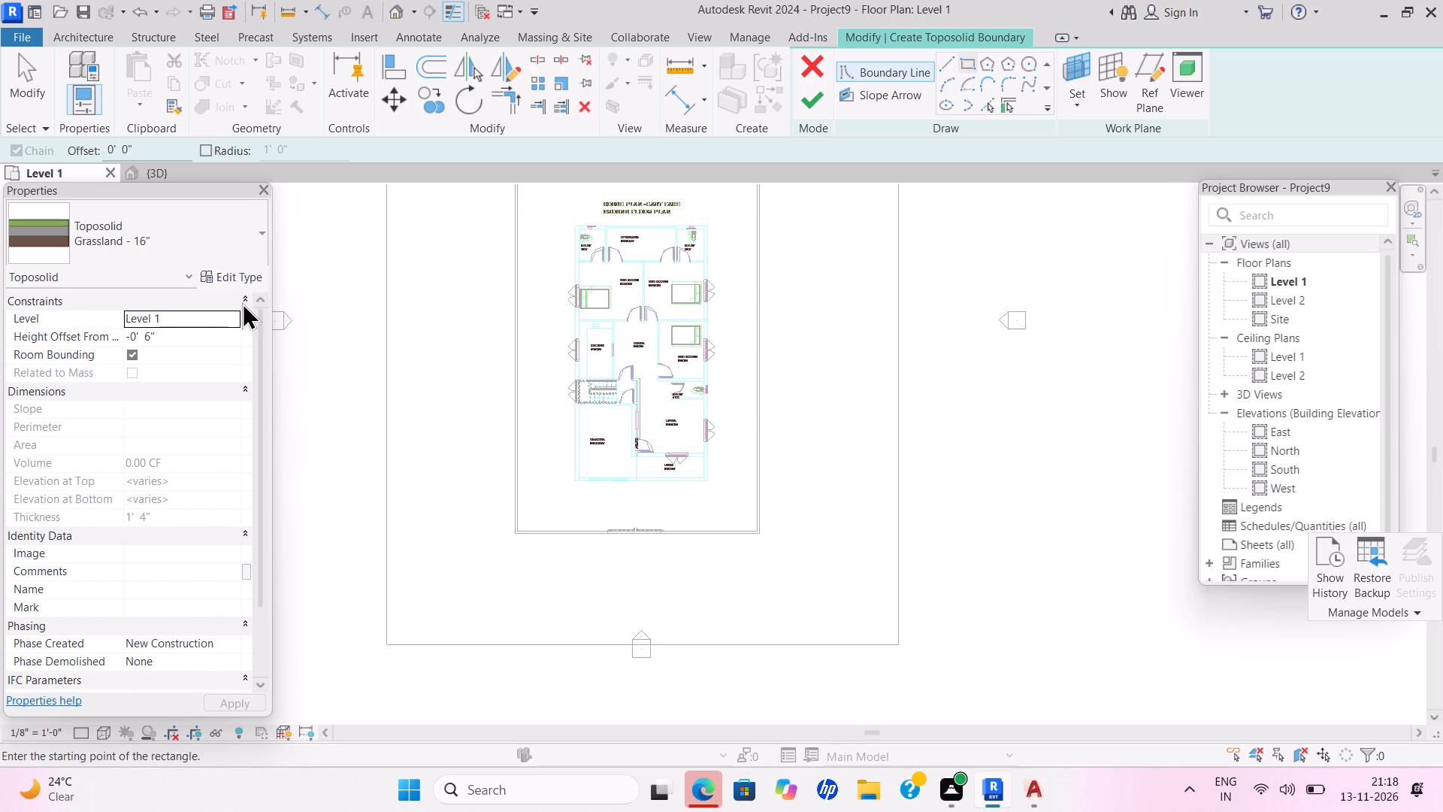
click(195, 337)
key(BackSpace)
text(0')
key(Return)
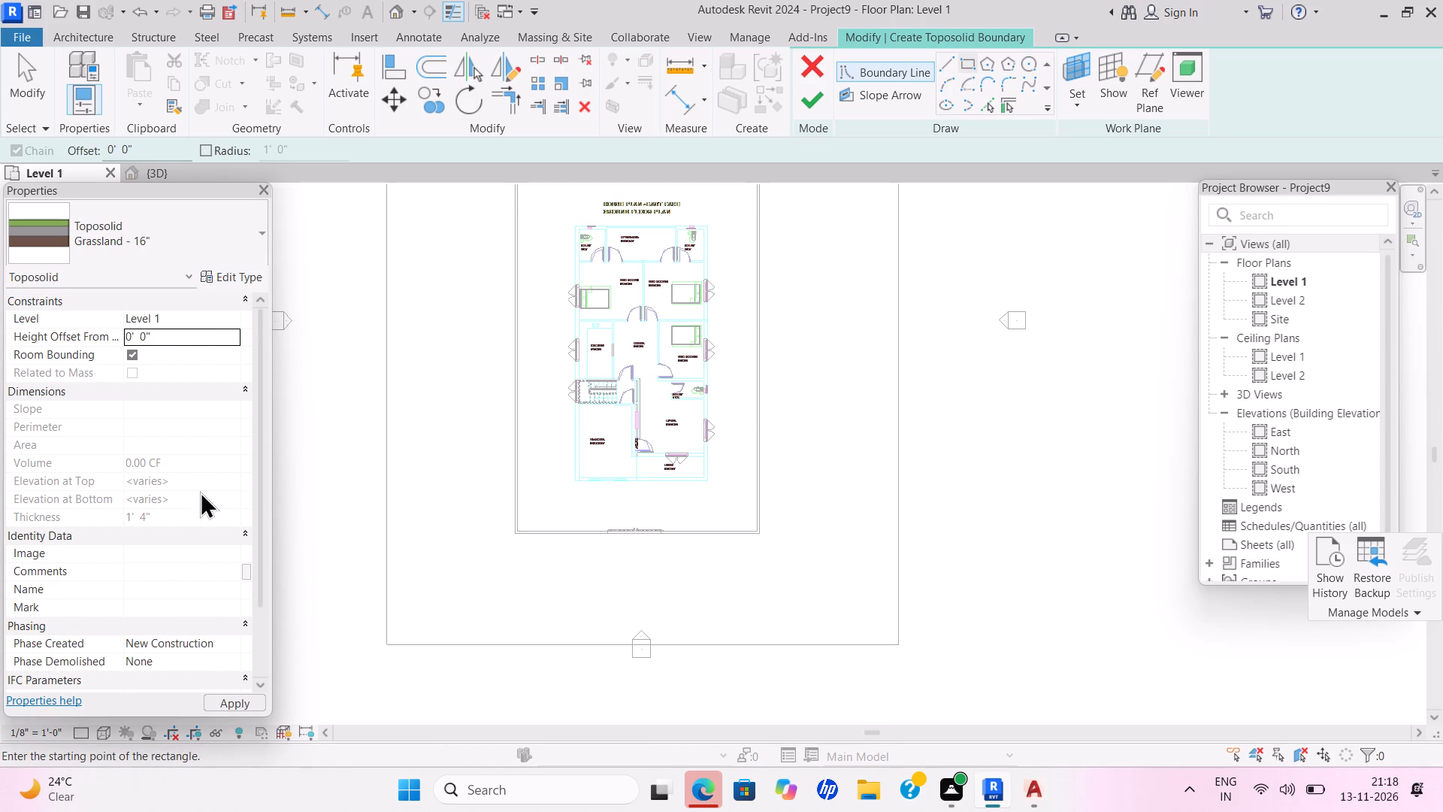
click(390, 649)
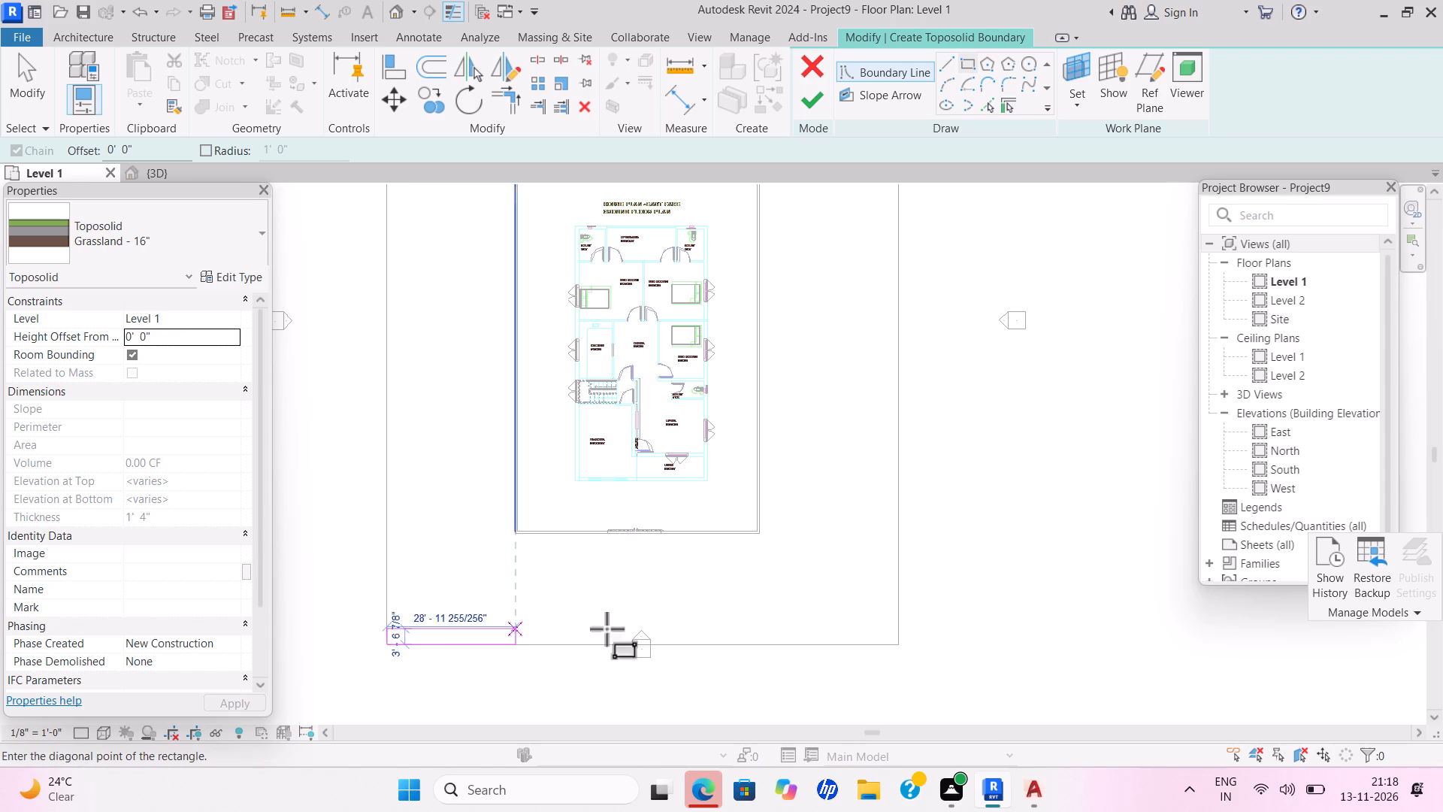
click(901, 548)
middle_drag(974, 372, 776, 501)
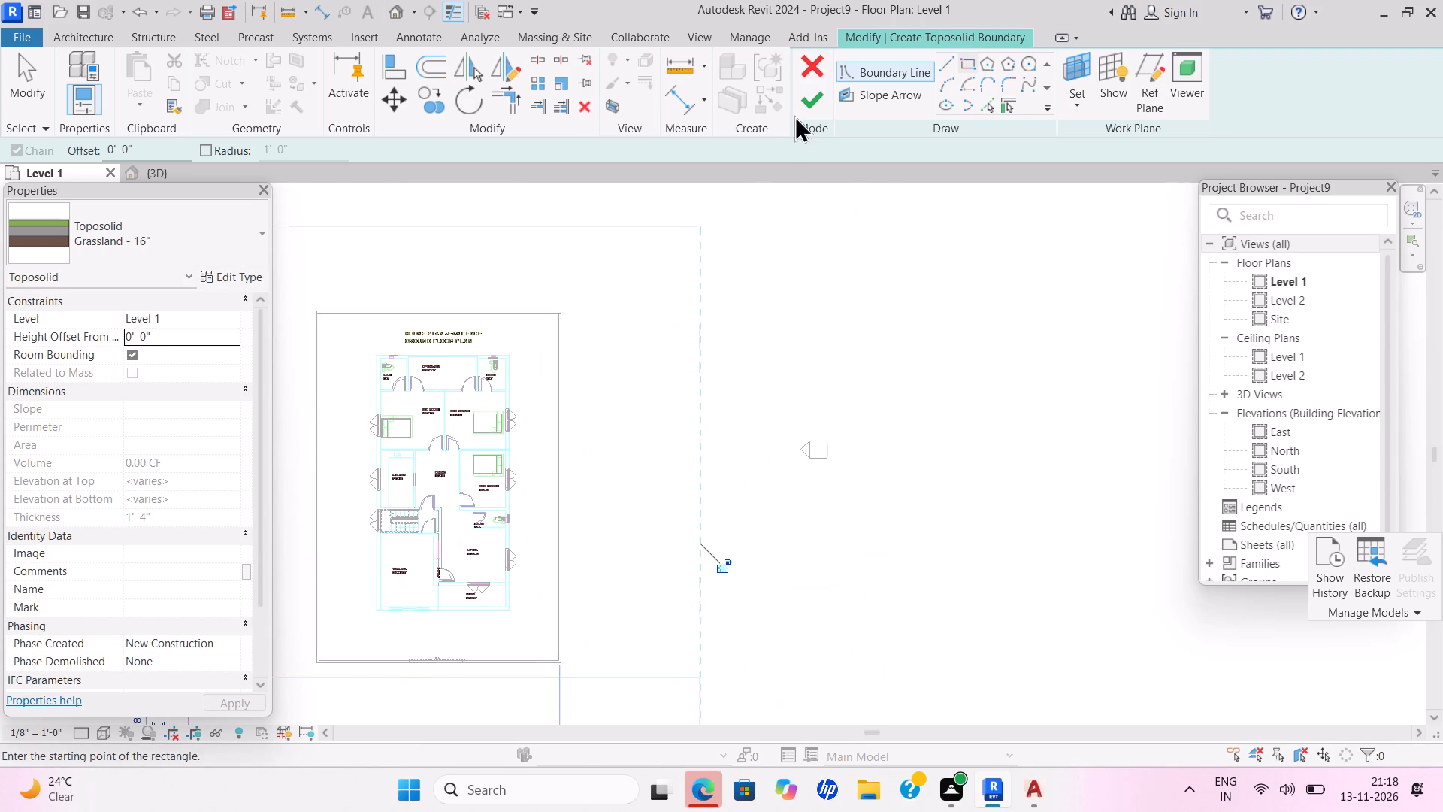
Sketch an adjoining boundary rectangle along the living-room side, from the site's rear corner to the front strip.
double_click(963, 65)
click(699, 232)
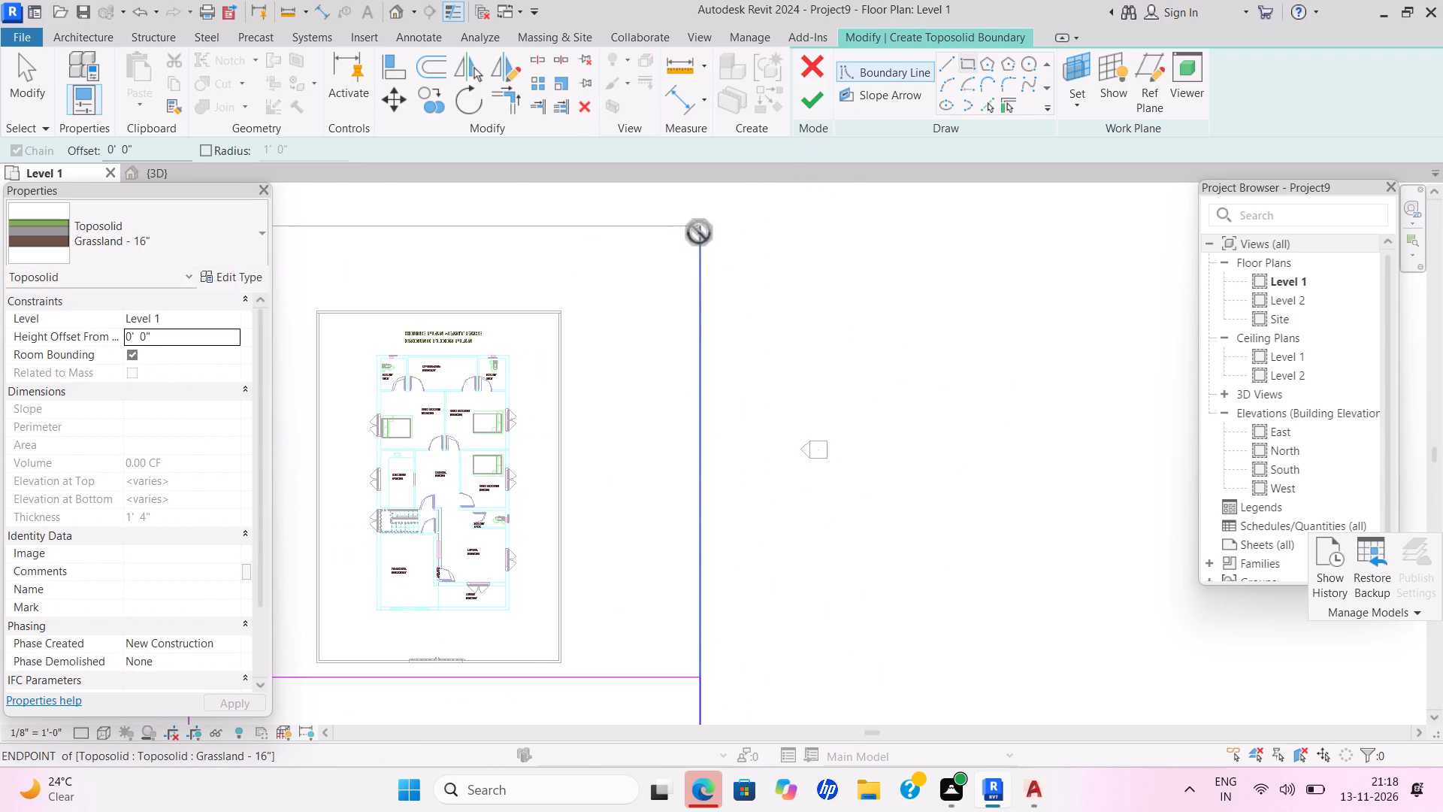
click(578, 676)
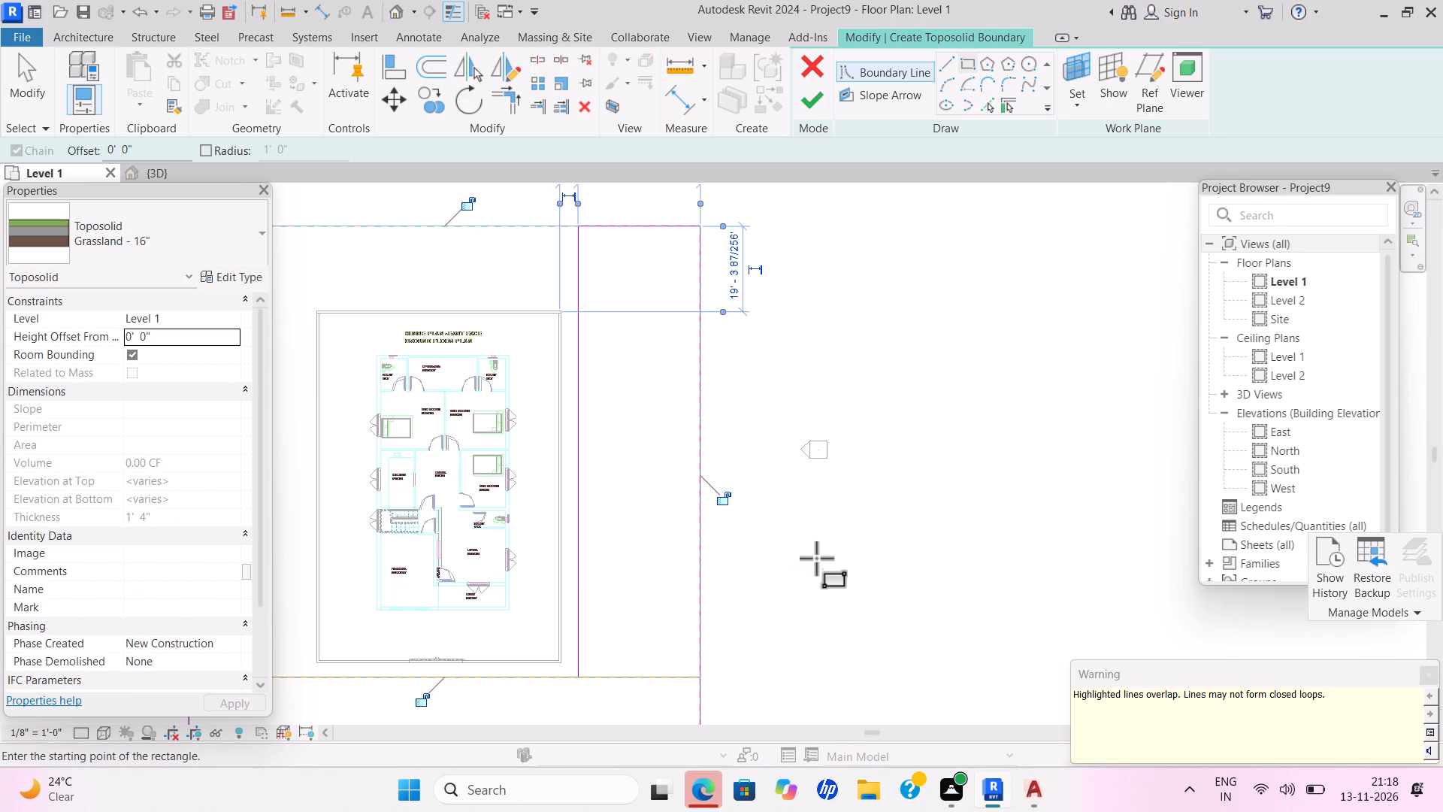
key(Escape)
key(Escape)
key(Escape)
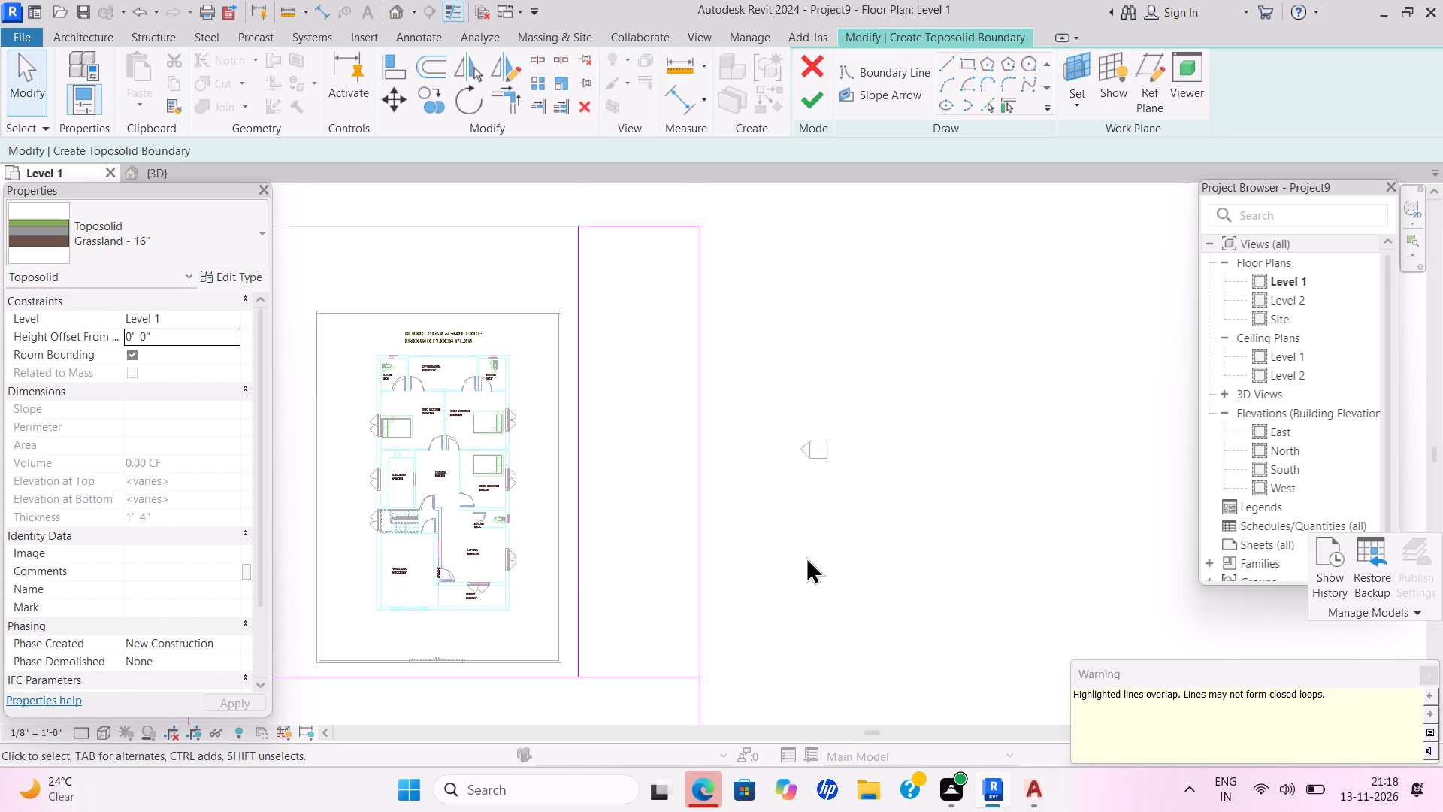
key(Escape)
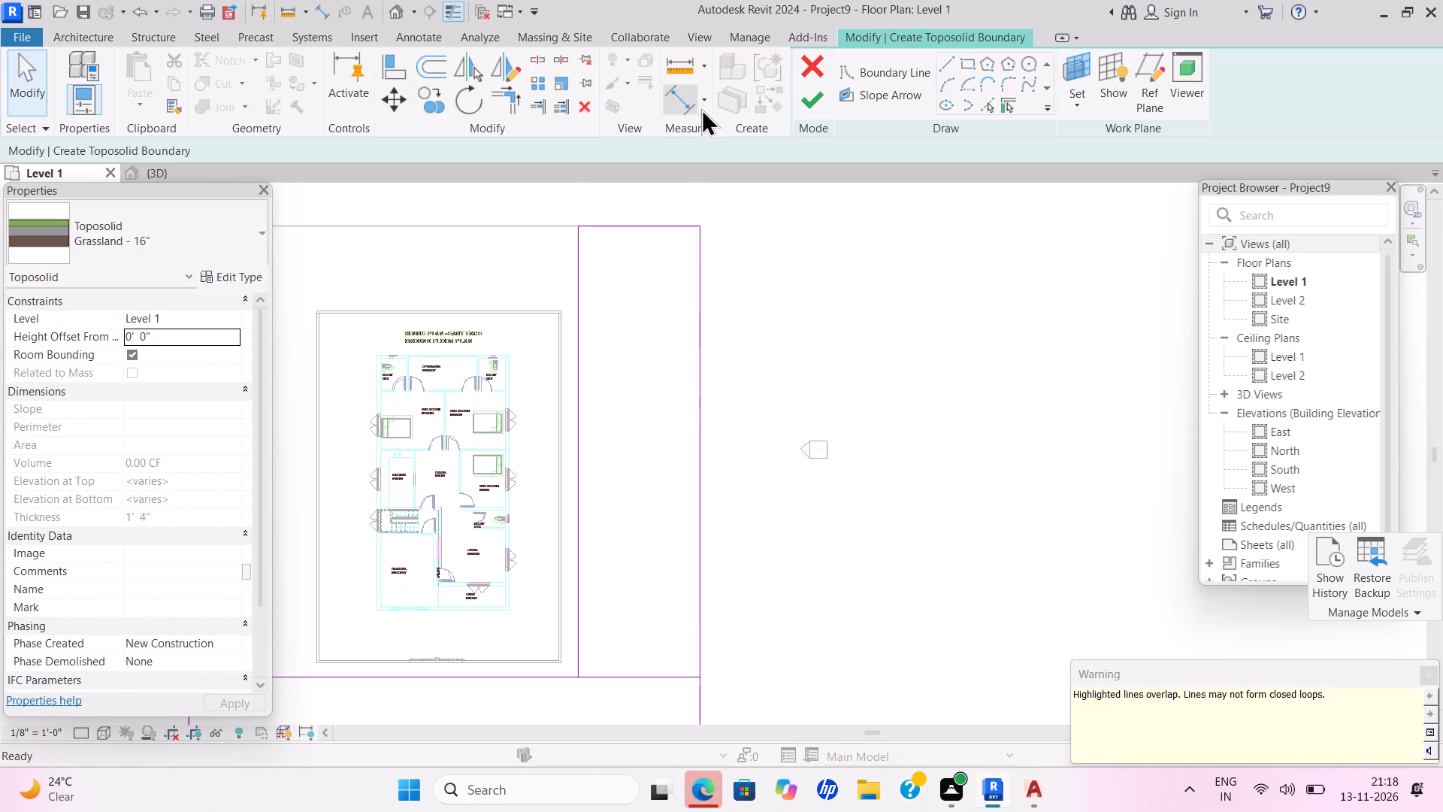
Trim the two rectangles and delete their shared segment to form an L-shaped boundary, and finish the toposolid.
triple_click(520, 101)
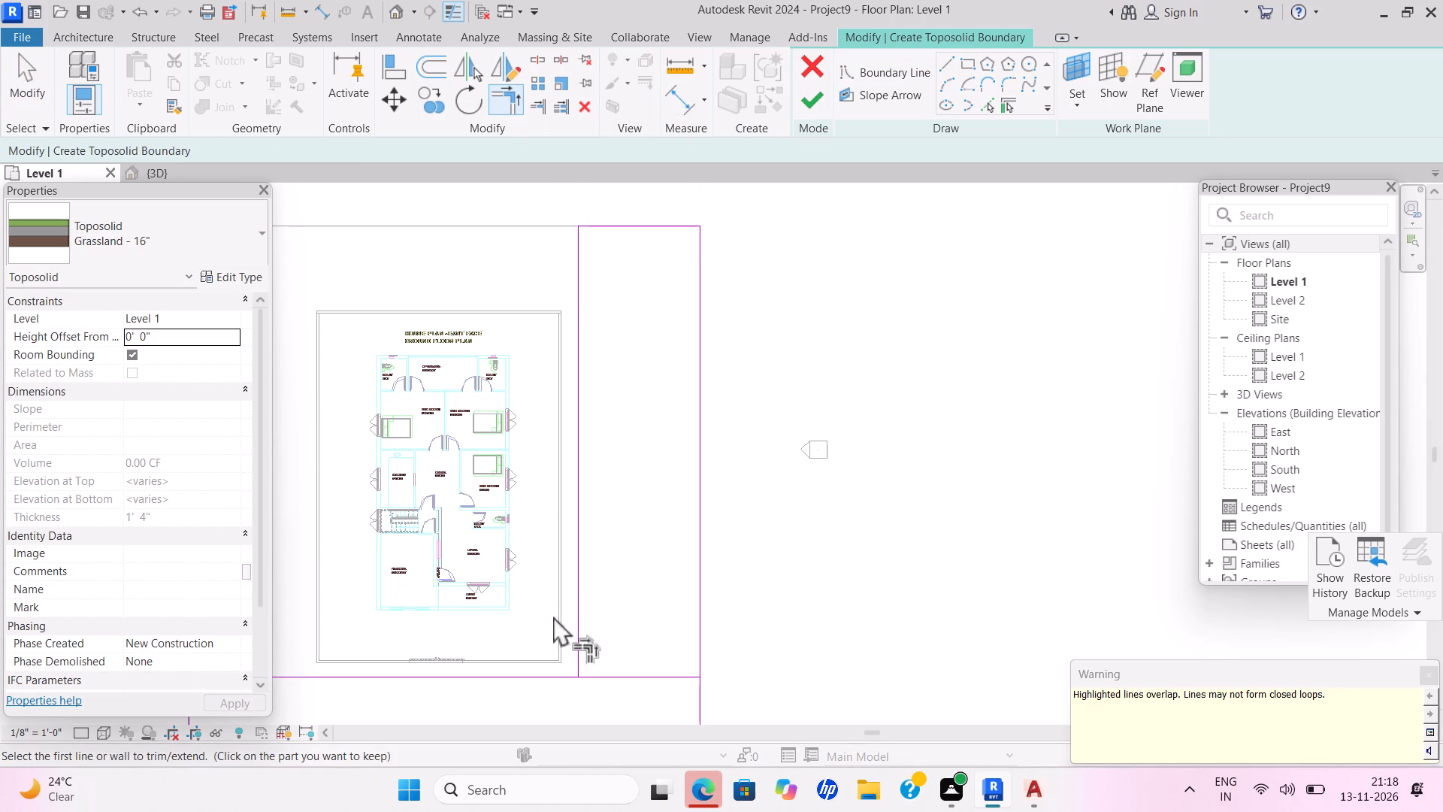
double_click(555, 679)
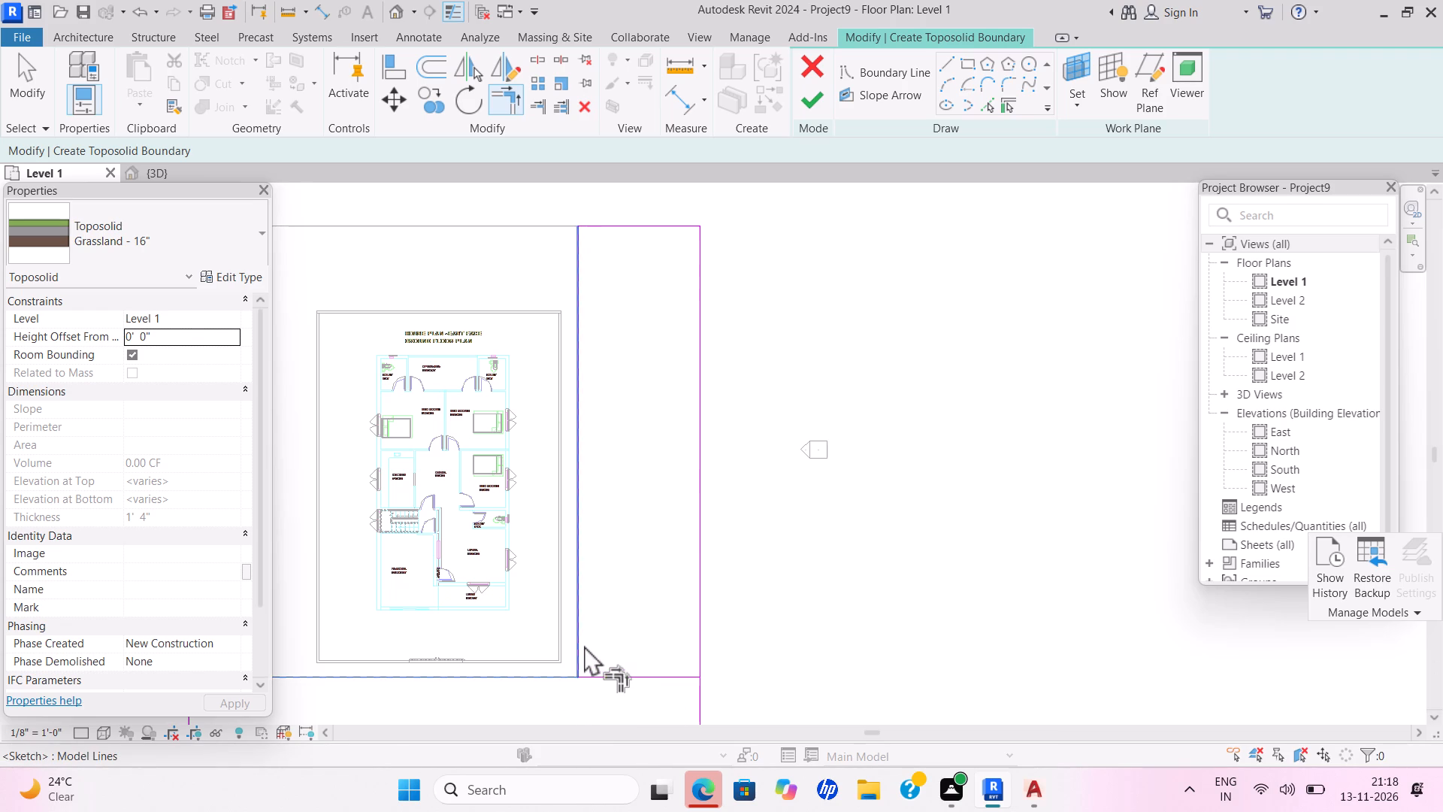
triple_click(584, 645)
click(584, 645)
click(632, 677)
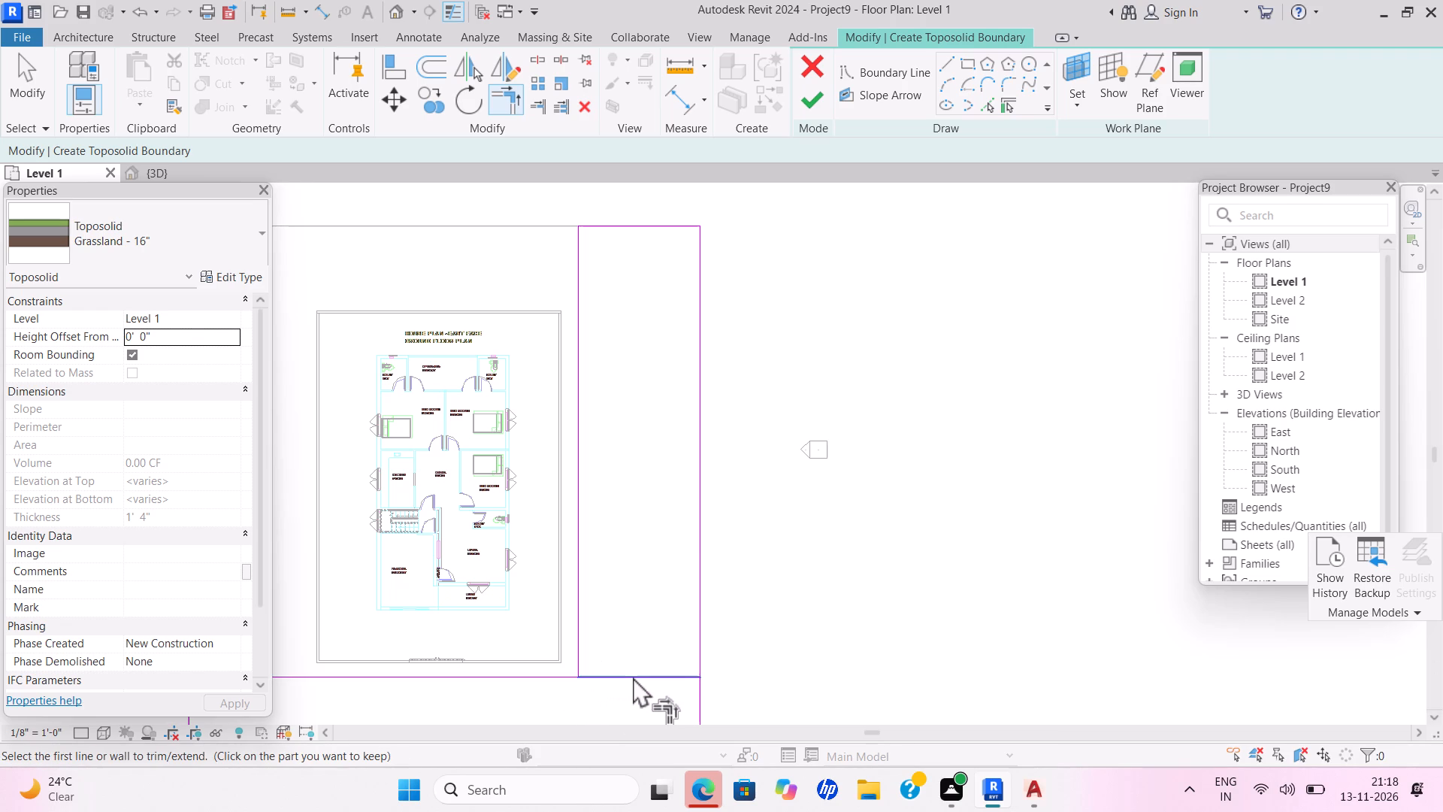
click(633, 677)
double_click(633, 677)
key(Delete)
click(633, 677)
key(Delete)
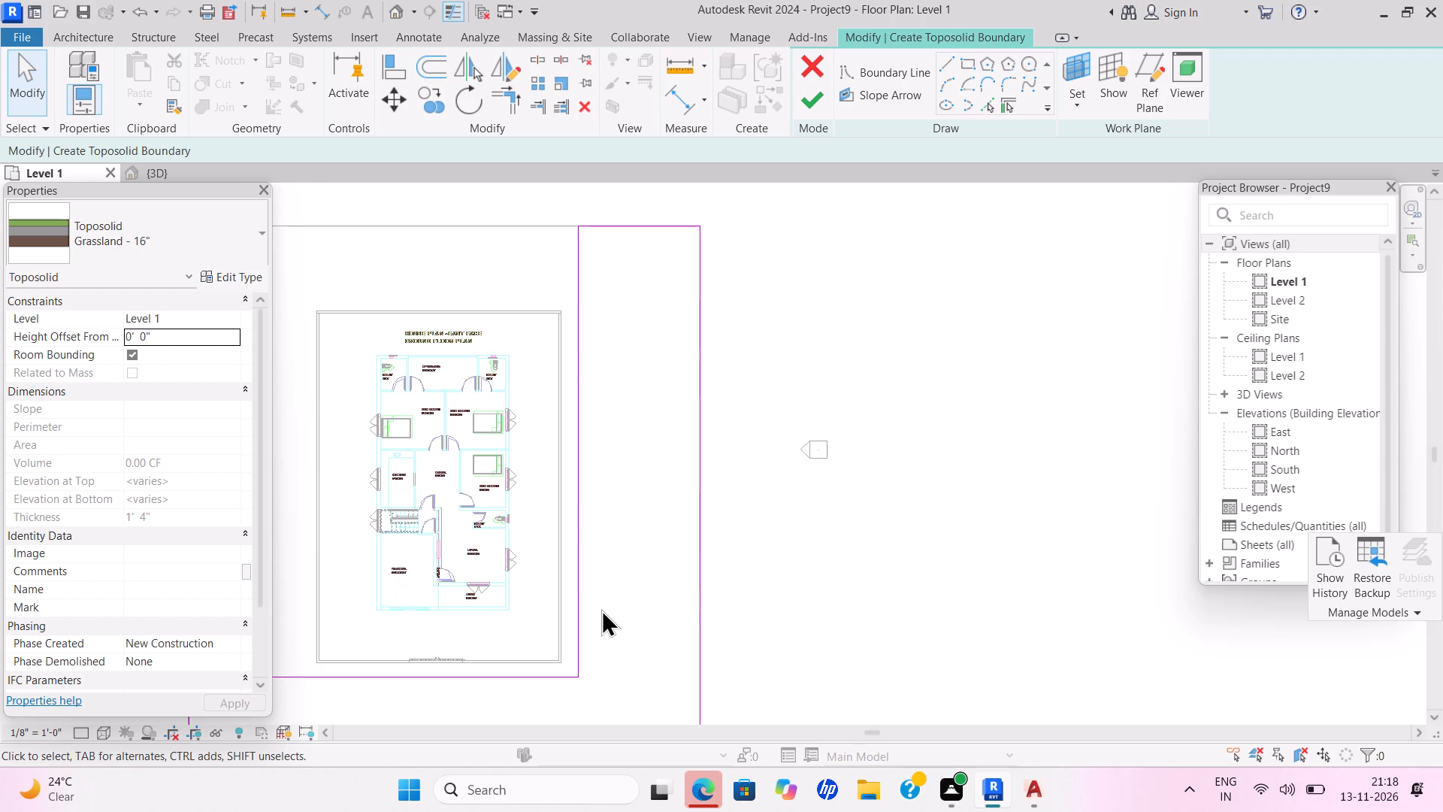
click(822, 114)
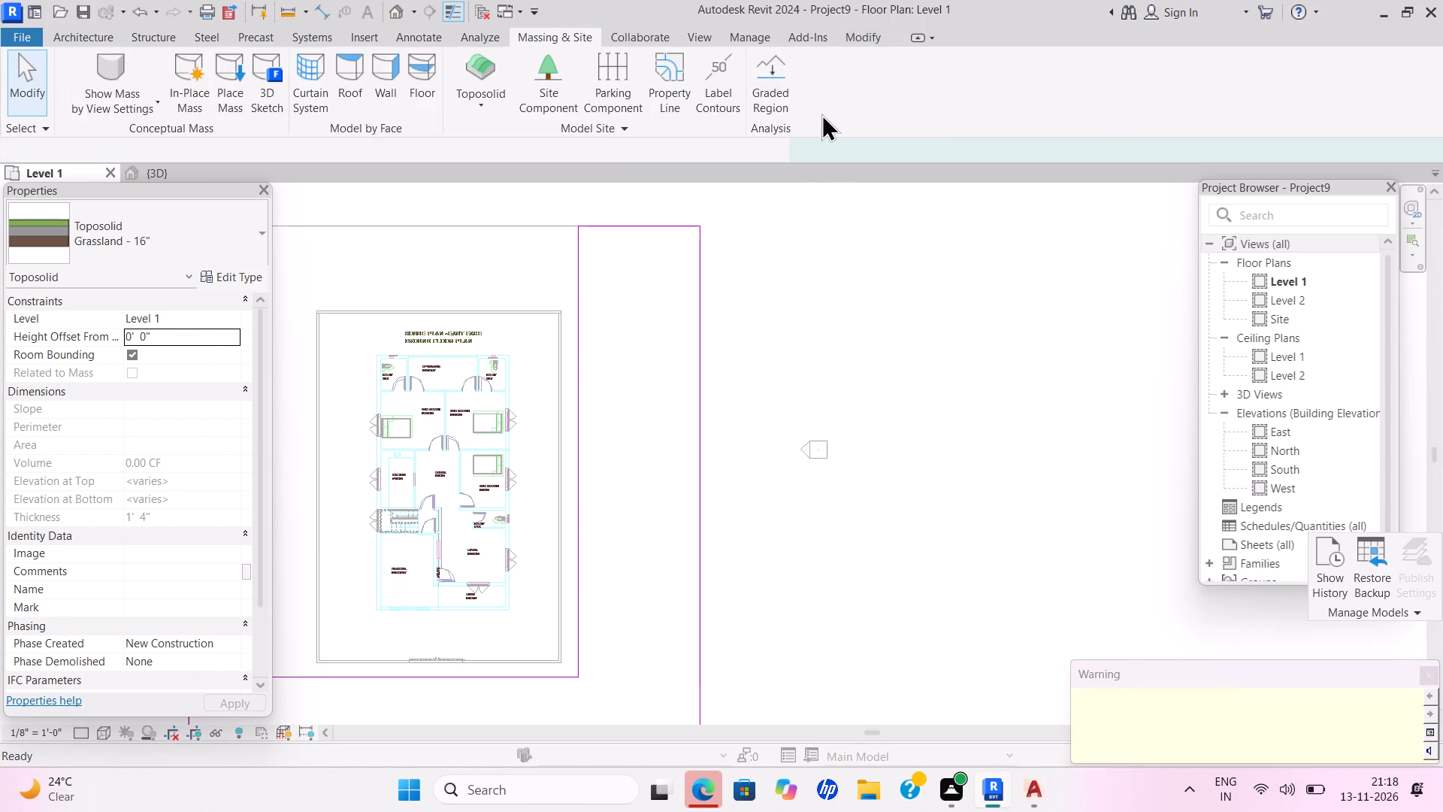
Check the toposolids in the 3D view and set its visual style to Realistic.
click(213, 171)
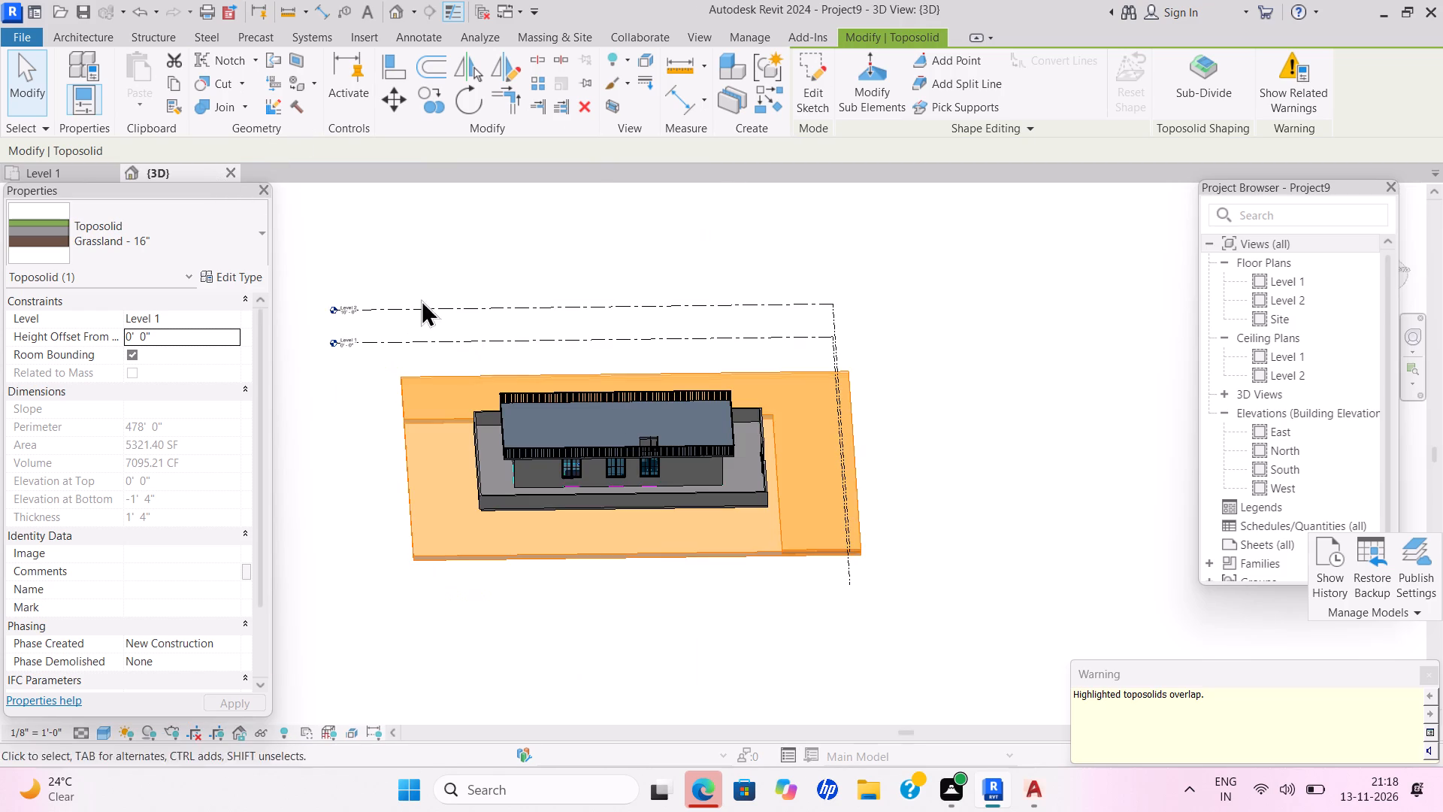
click(718, 615)
shift+middle_drag(860, 589, 737, 614)
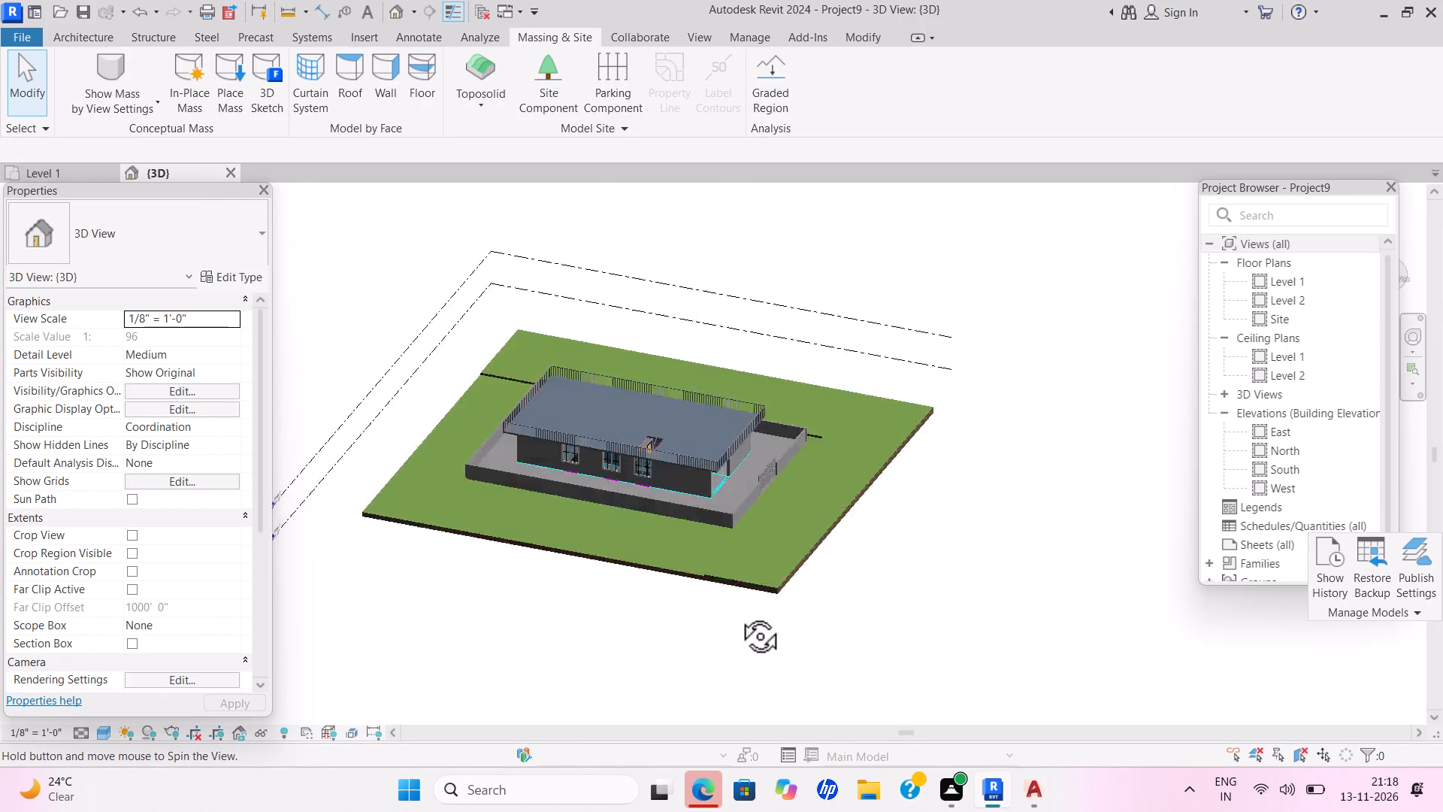
shift+middle_drag(737, 614, 558, 597)
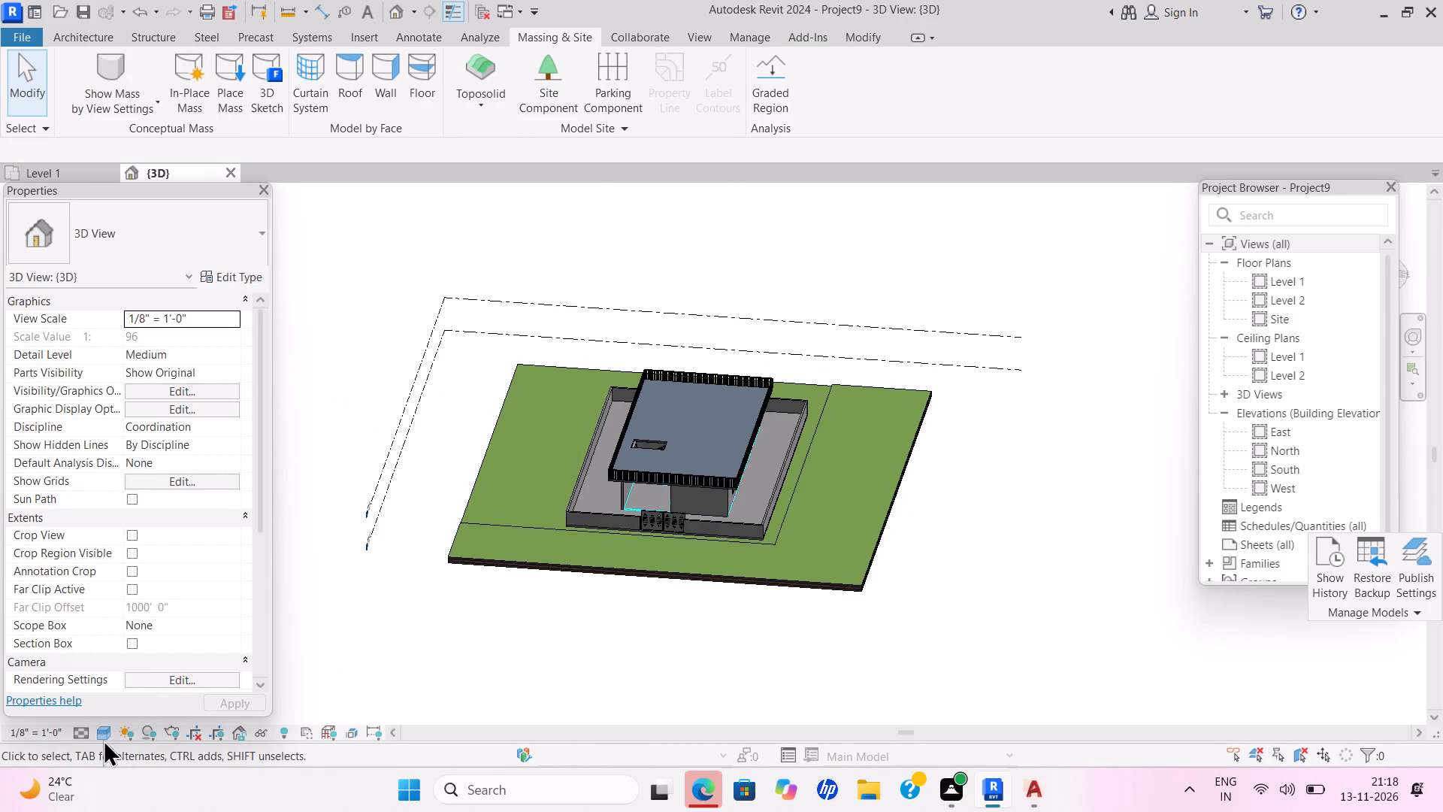
click(99, 729)
click(142, 708)
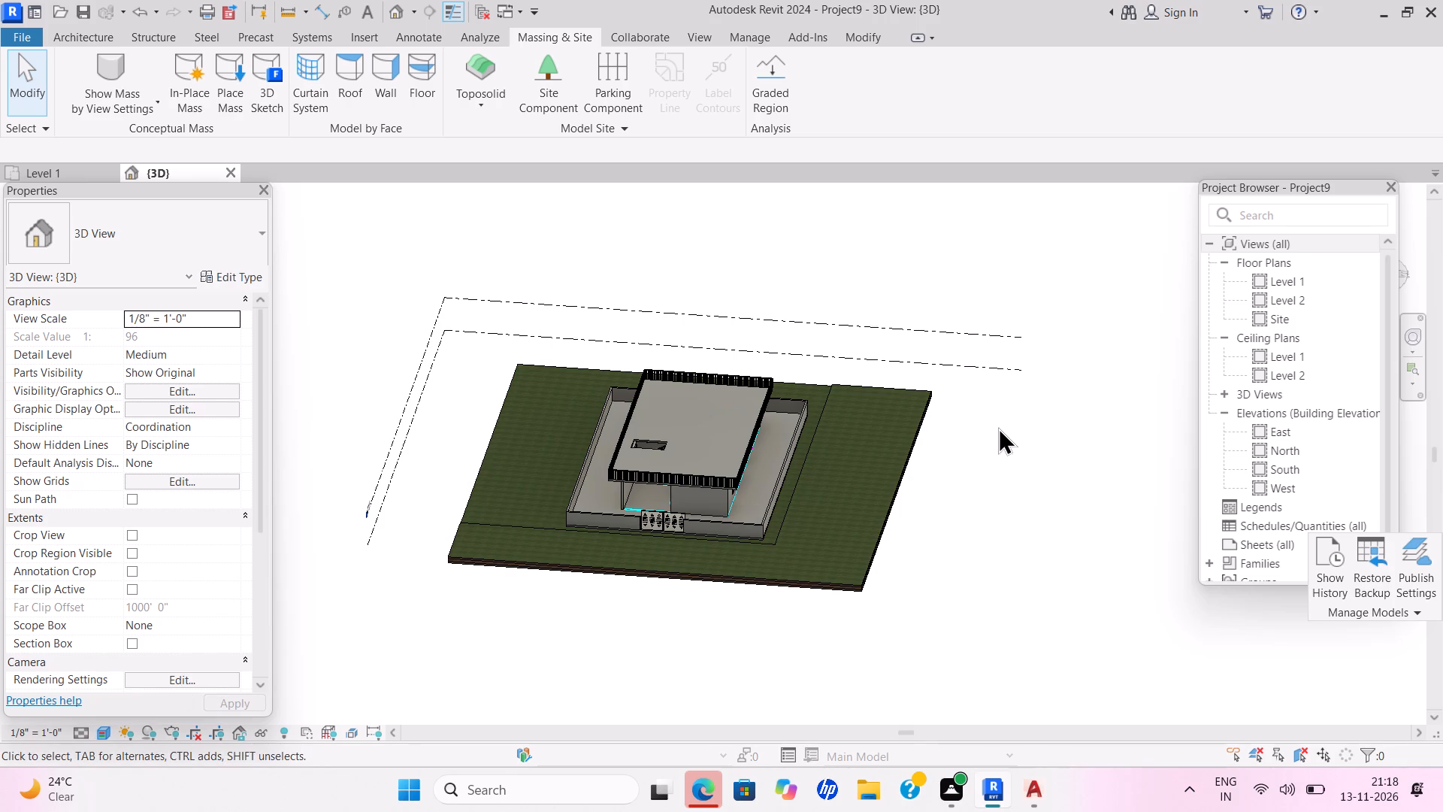
Paint the top face of the L-shaped toposolid with the Analytical Surface - Air Surfaces material.
click(97, 33)
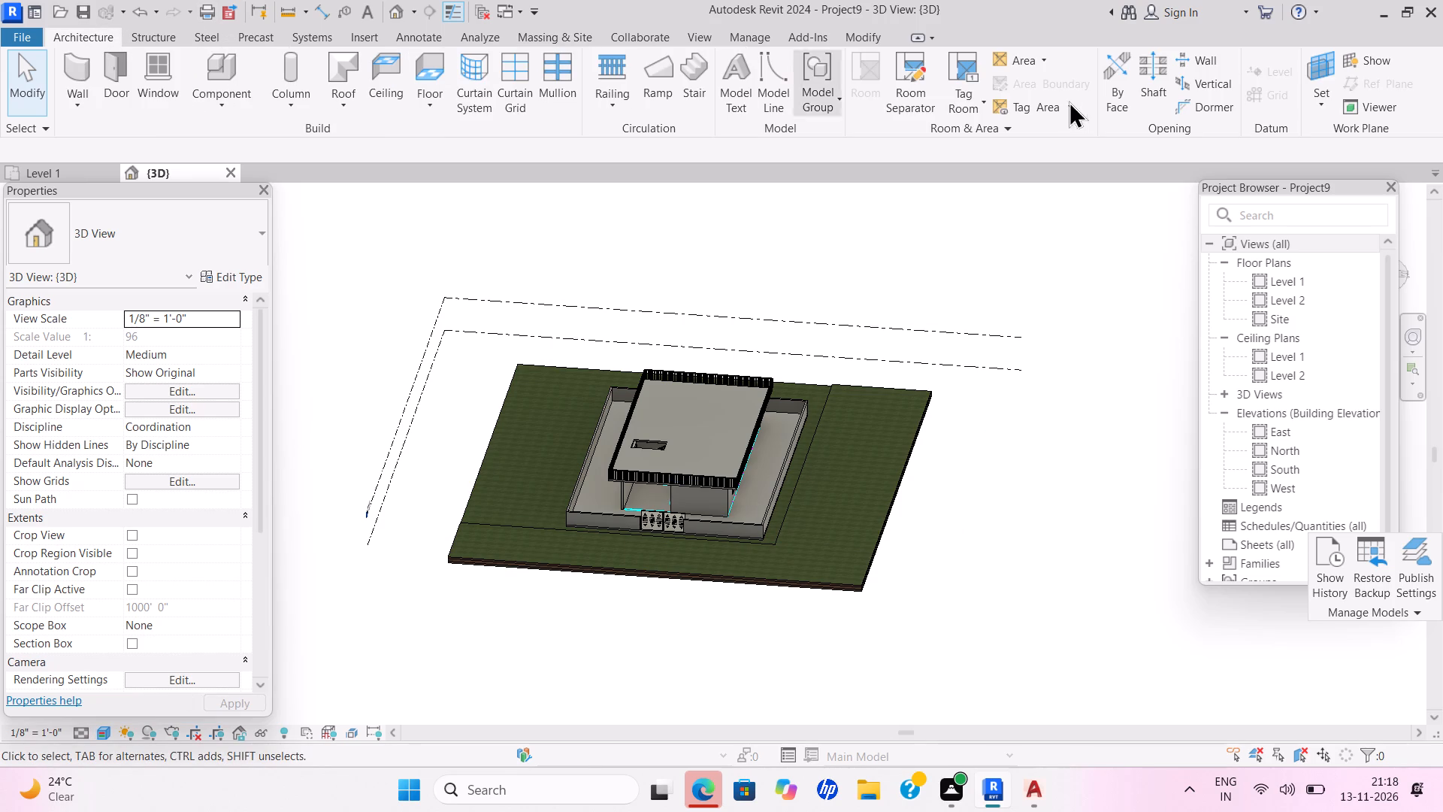
click(867, 32)
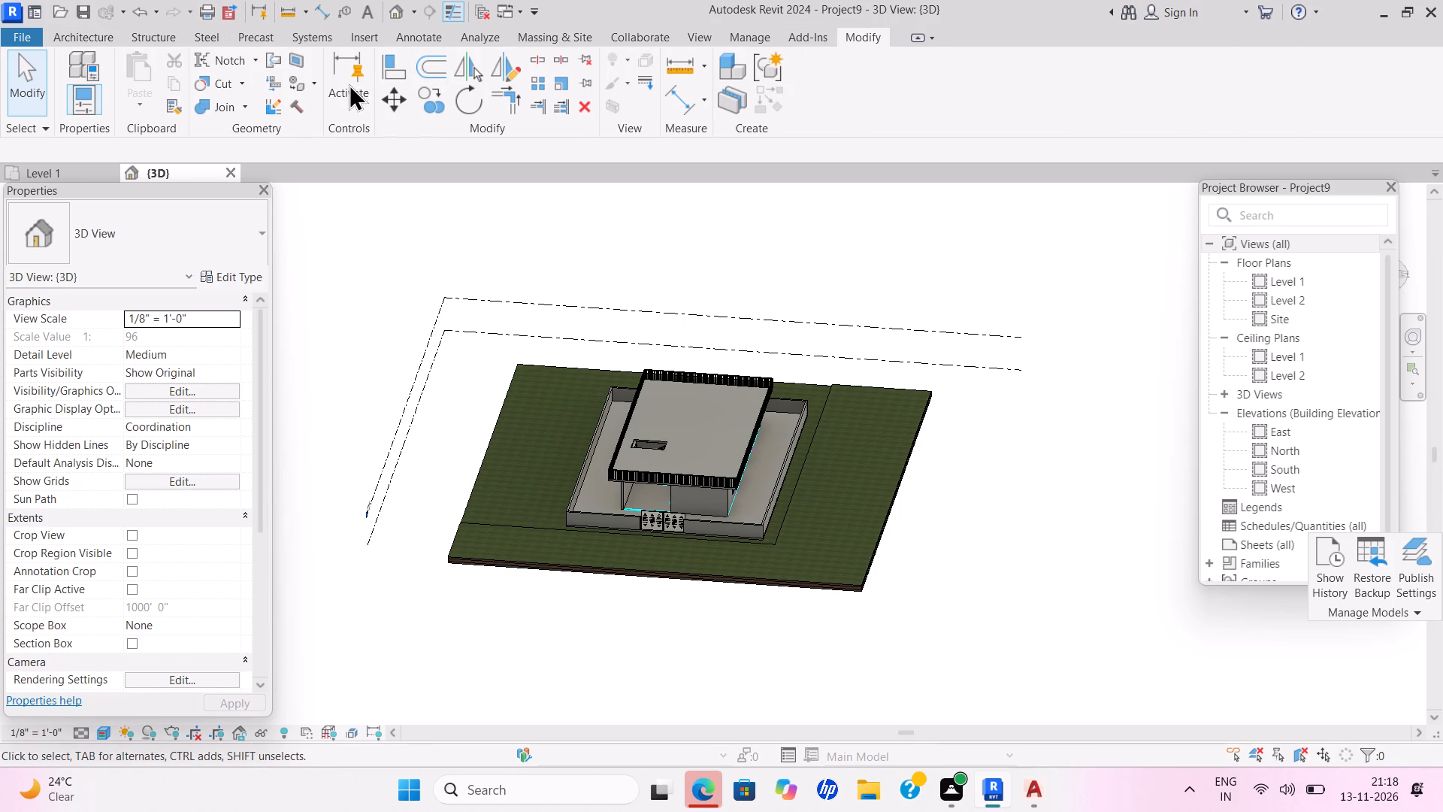
click(316, 89)
click(316, 113)
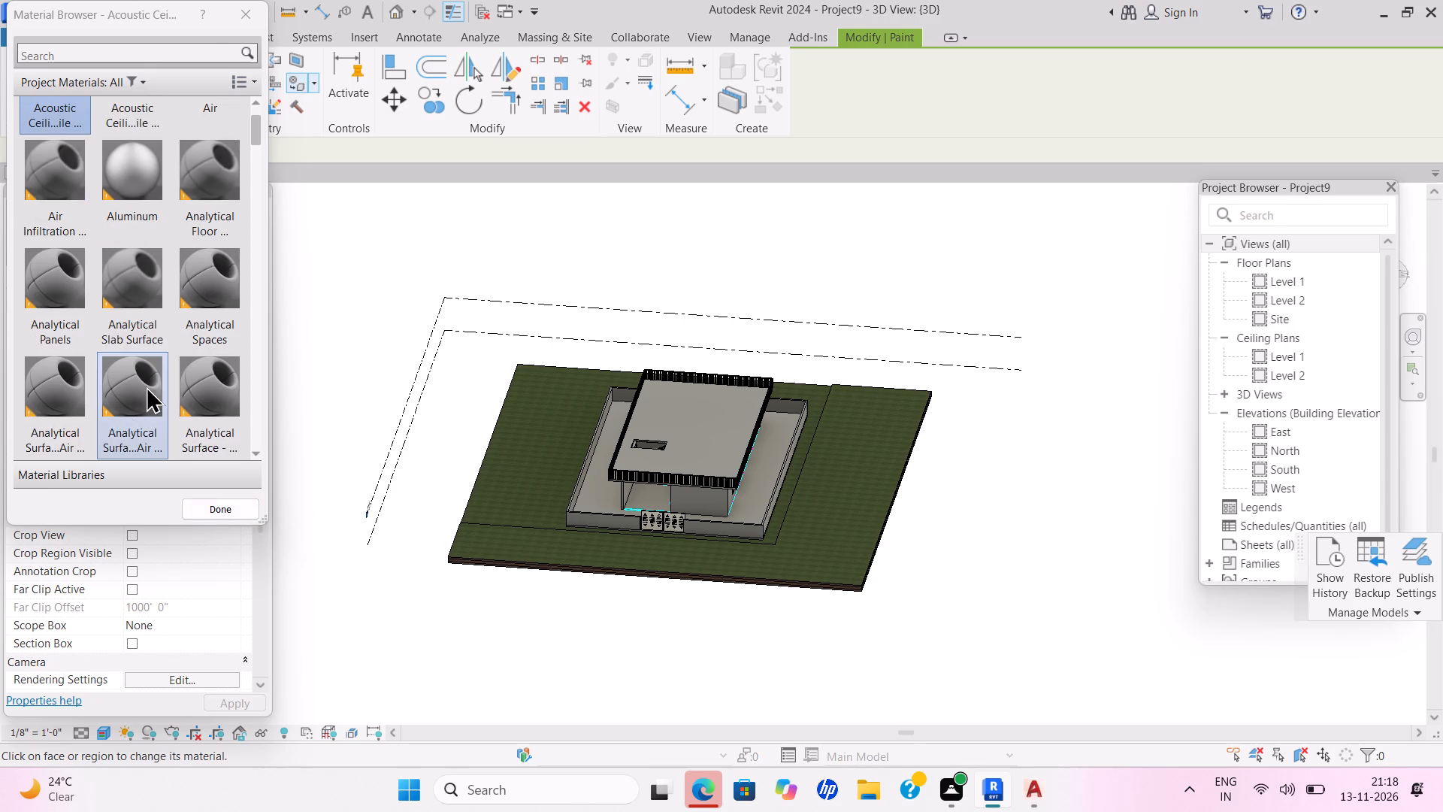
click(138, 384)
click(838, 519)
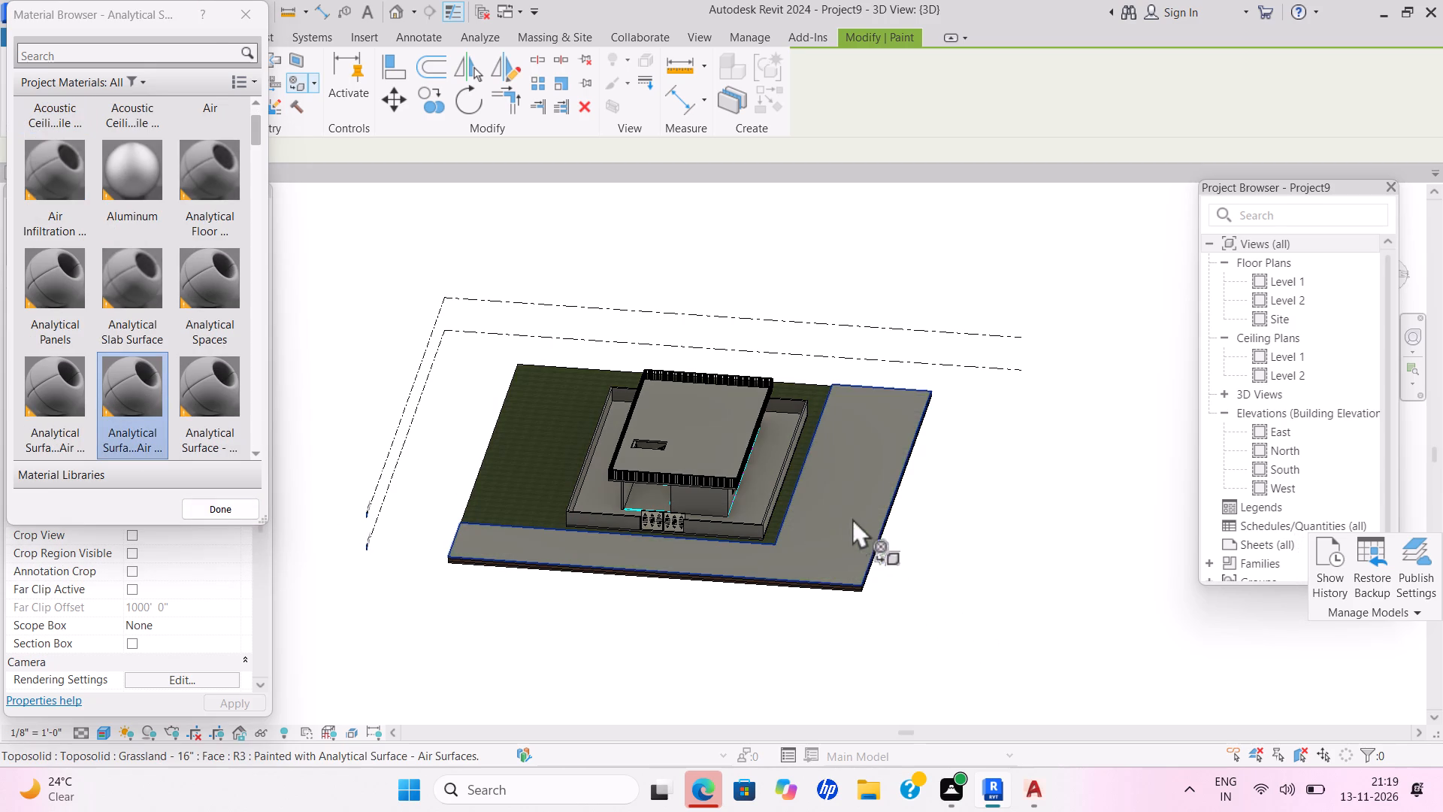
key(Escape)
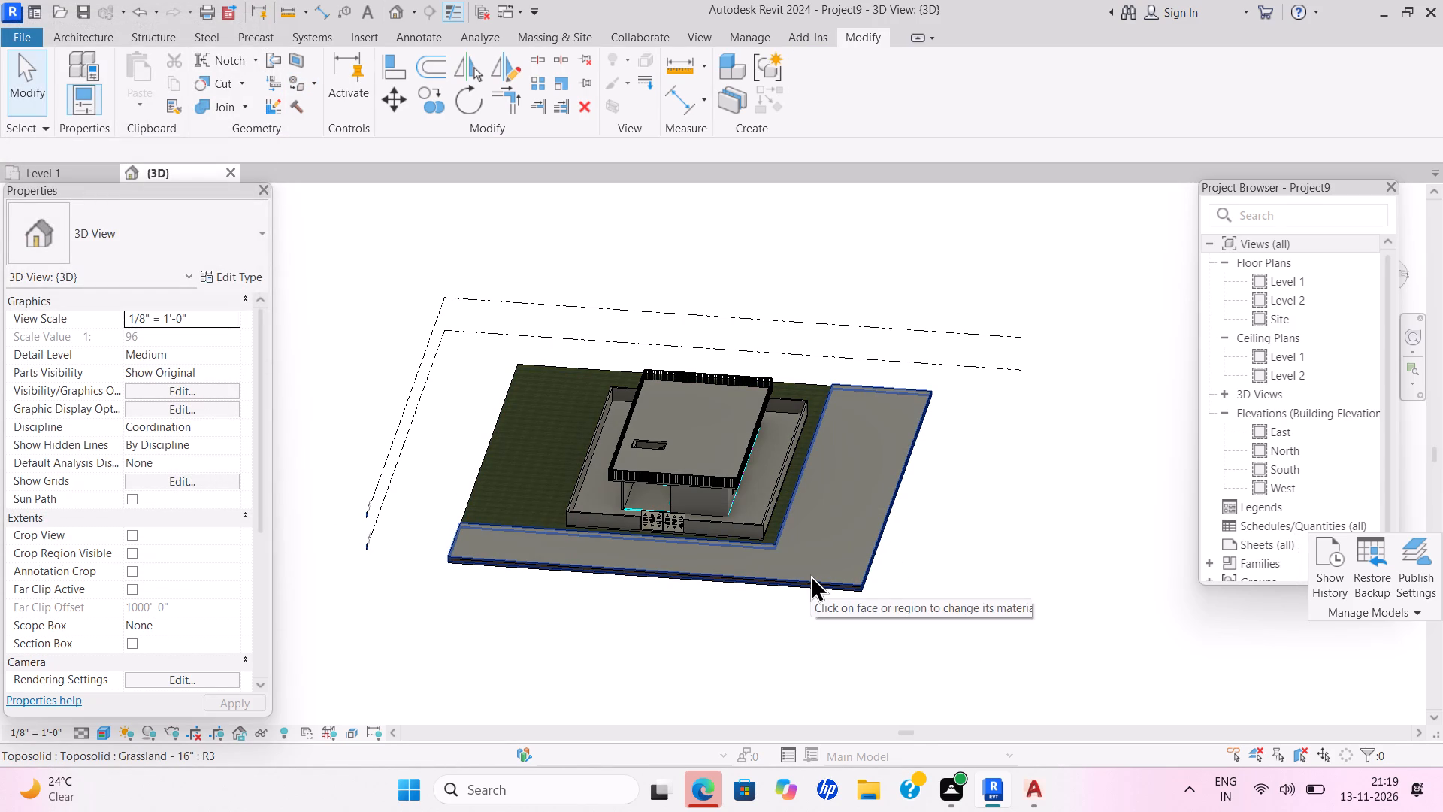
key(Escape)
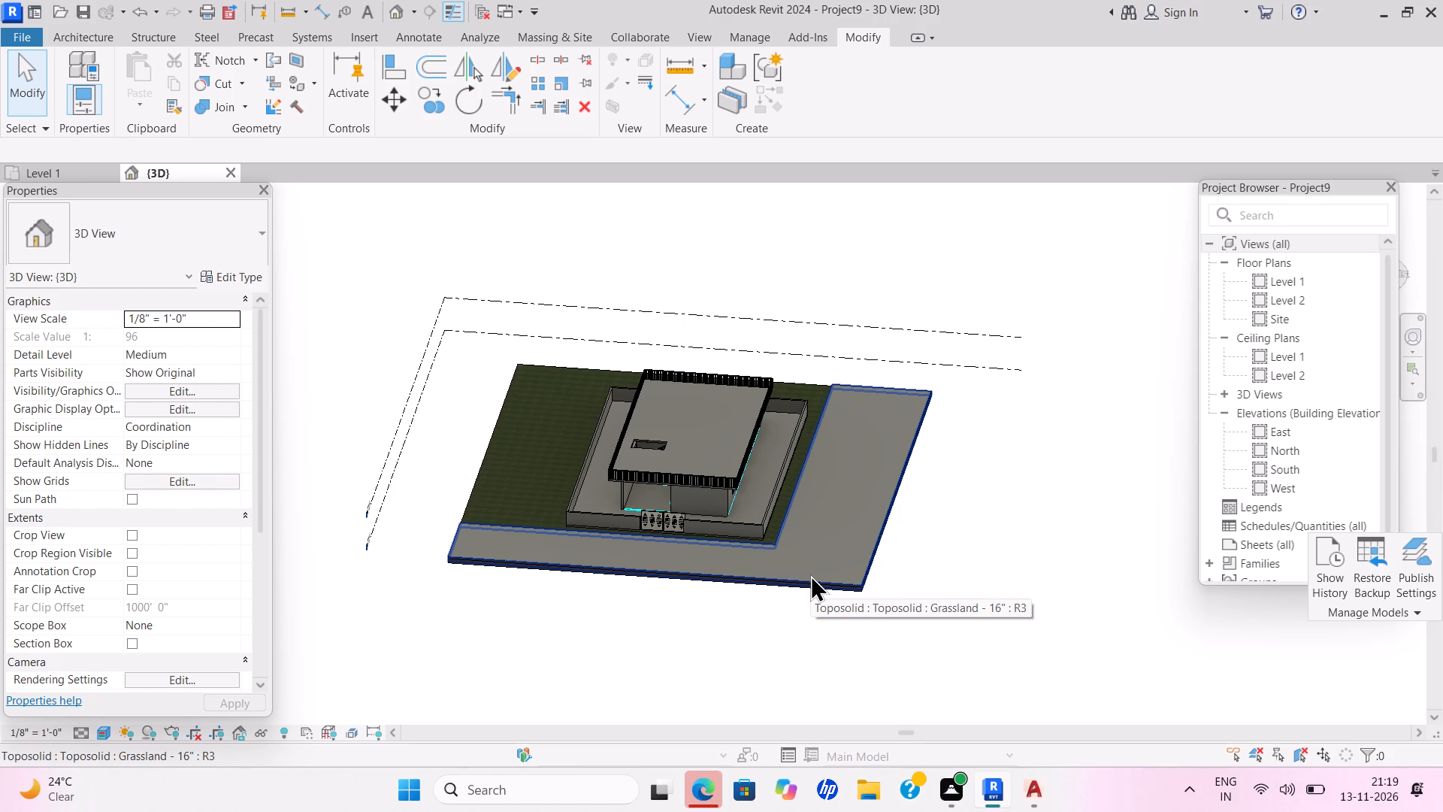
key(Escape)
Paint the house's front wall beside the entrance with the Brick, Common material.
click(317, 85)
click(312, 109)
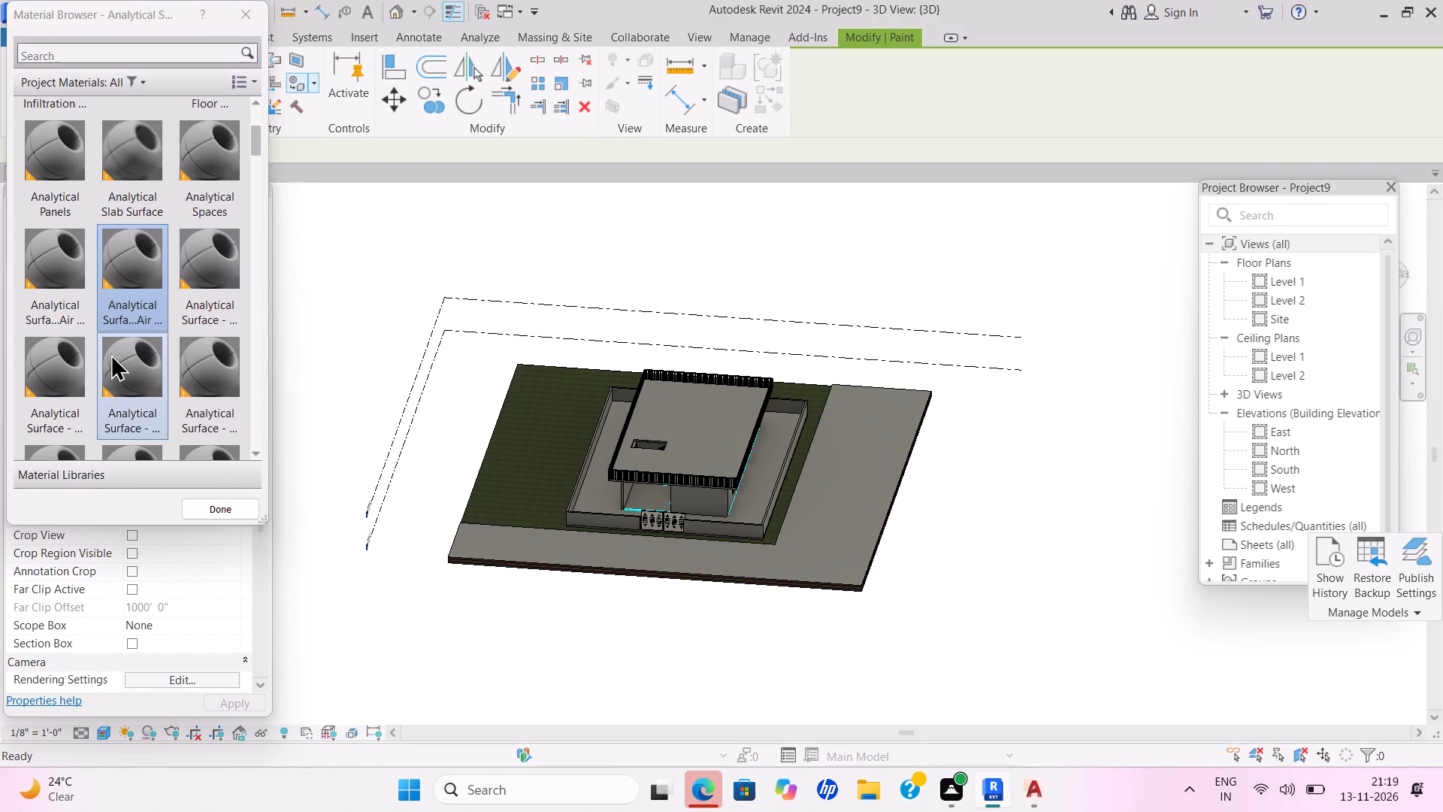
scroll(114, 359, down, 1)
scroll(114, 359, up, 1)
scroll(114, 359, down, 1)
scroll(114, 359, up, 1)
scroll(114, 359, down, 3)
scroll(118, 371, up, 1)
scroll(119, 371, down, 2)
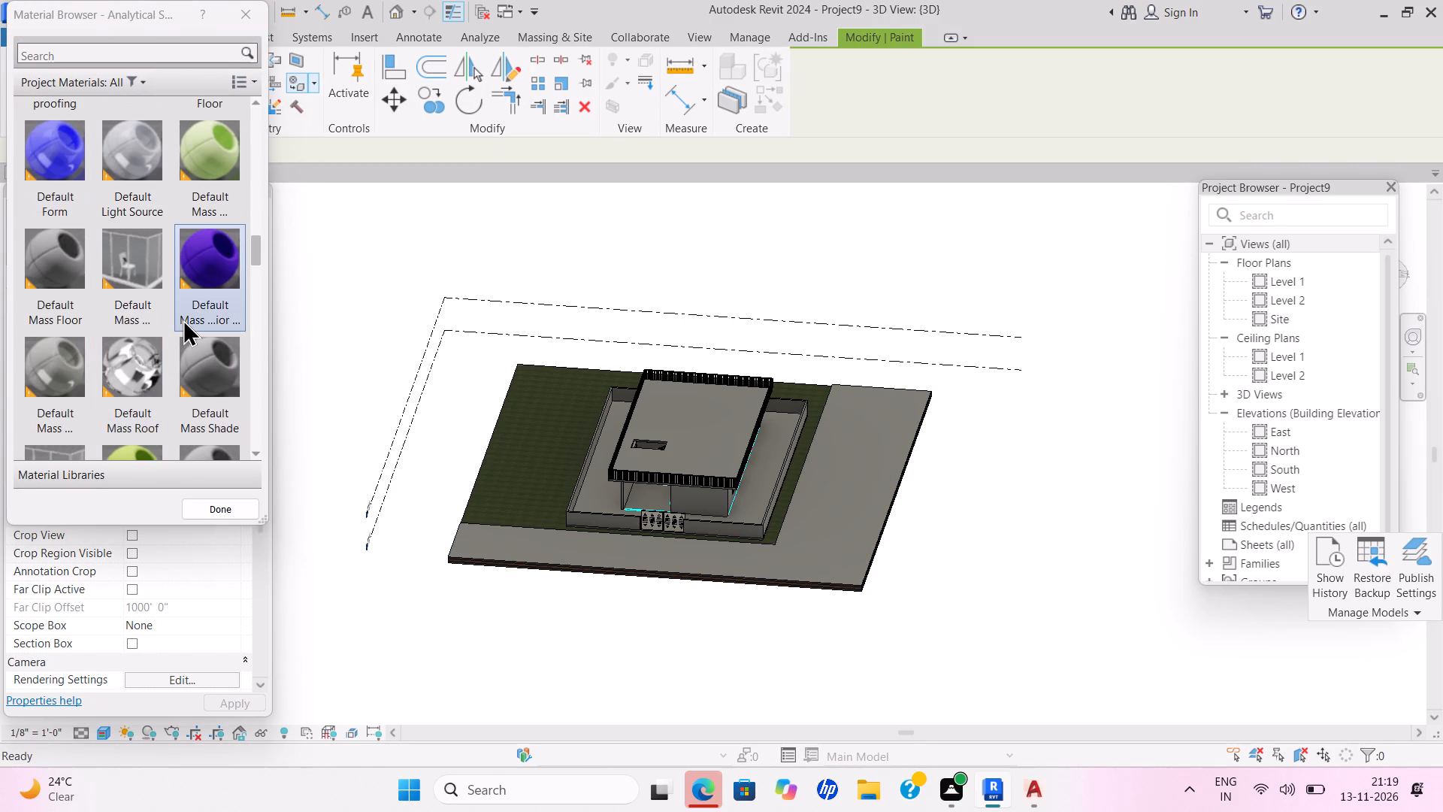
scroll(183, 319, up, 2)
scroll(183, 319, down, 1)
scroll(183, 319, up, 1)
scroll(183, 319, down, 1)
scroll(183, 319, up, 2)
scroll(183, 319, down, 1)
scroll(183, 319, up, 1)
scroll(183, 319, down, 1)
scroll(183, 319, up, 1)
scroll(183, 319, down, 1)
scroll(183, 319, up, 1)
scroll(183, 319, down, 1)
scroll(183, 319, up, 1)
scroll(183, 319, down, 1)
scroll(183, 319, up, 1)
scroll(183, 319, down, 1)
click(210, 273)
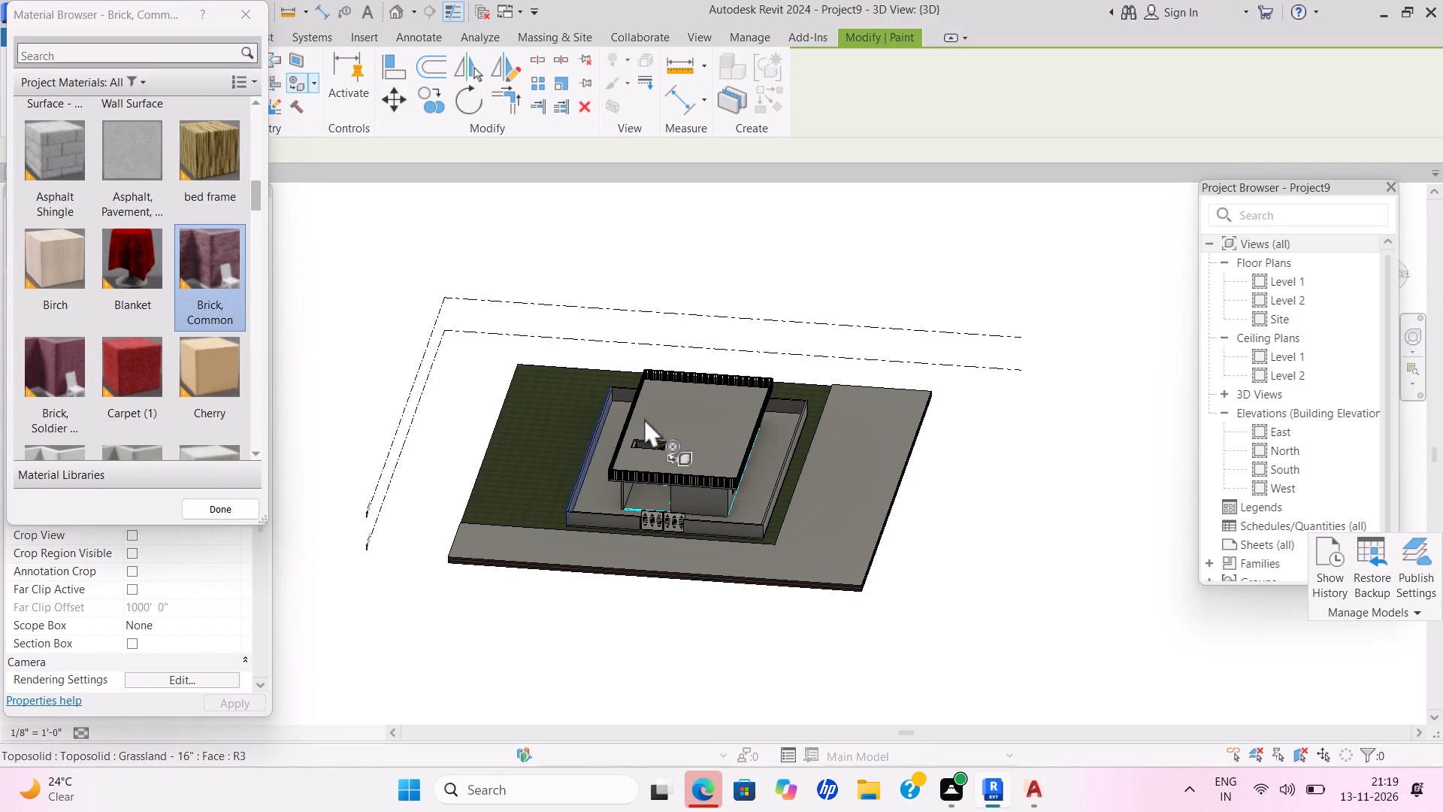
click(696, 498)
Paint the recessed entrance's back wall and the adjoining inner side wall with Brick, Common.
scroll(702, 510, up, 1)
scroll(702, 510, down, 1)
scroll(702, 510, up, 1)
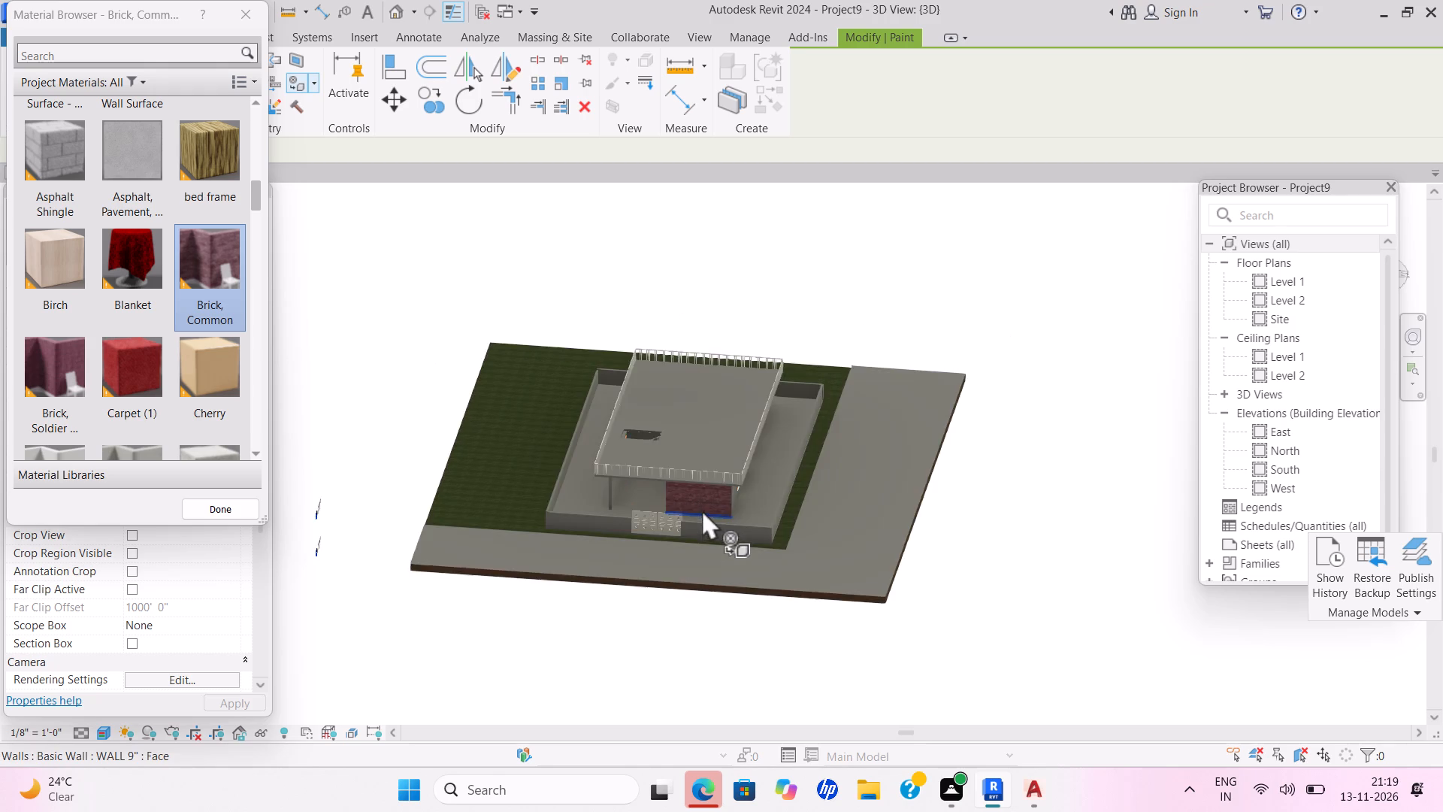
shift+middle_drag(702, 510, 822, 419)
click(701, 471)
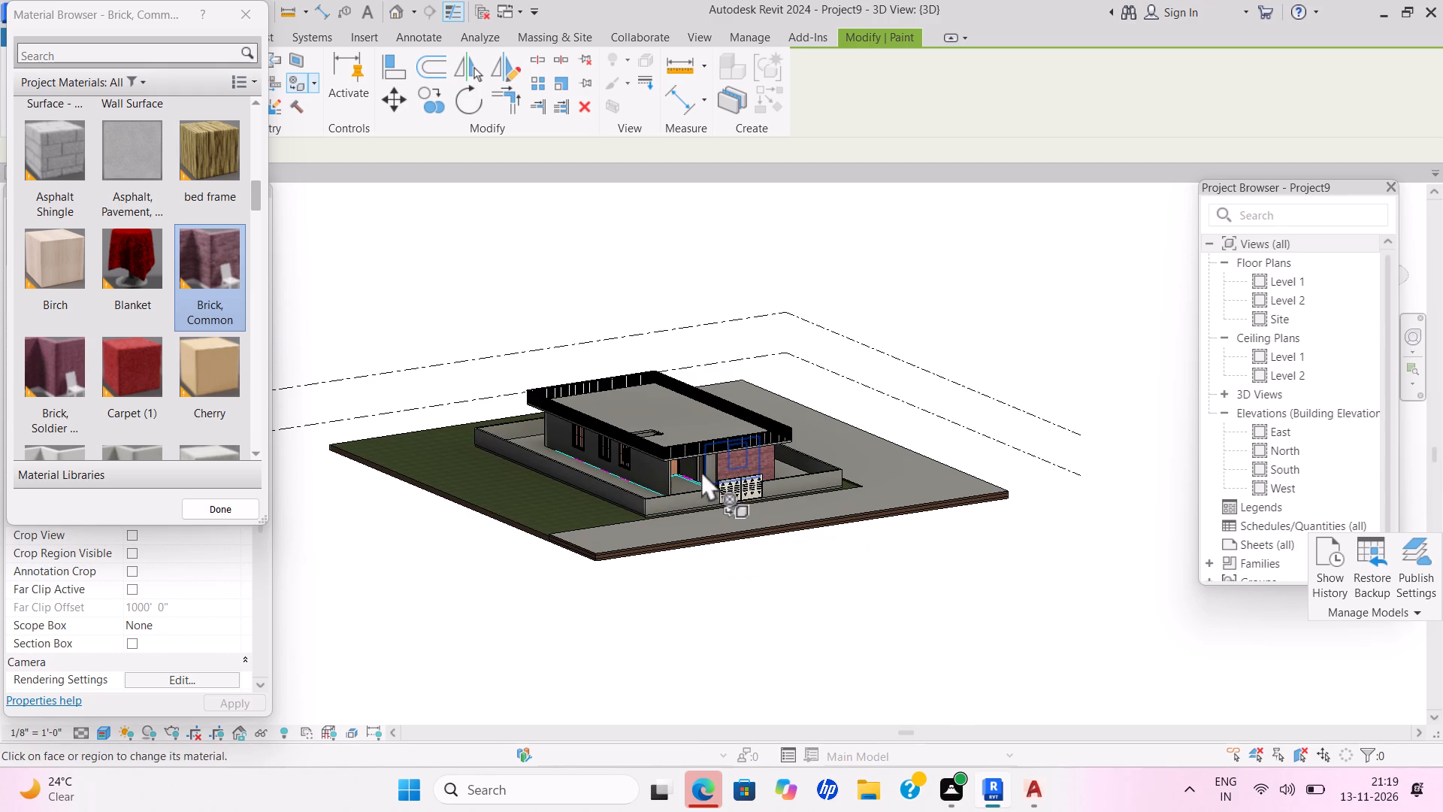
click(683, 477)
click(682, 465)
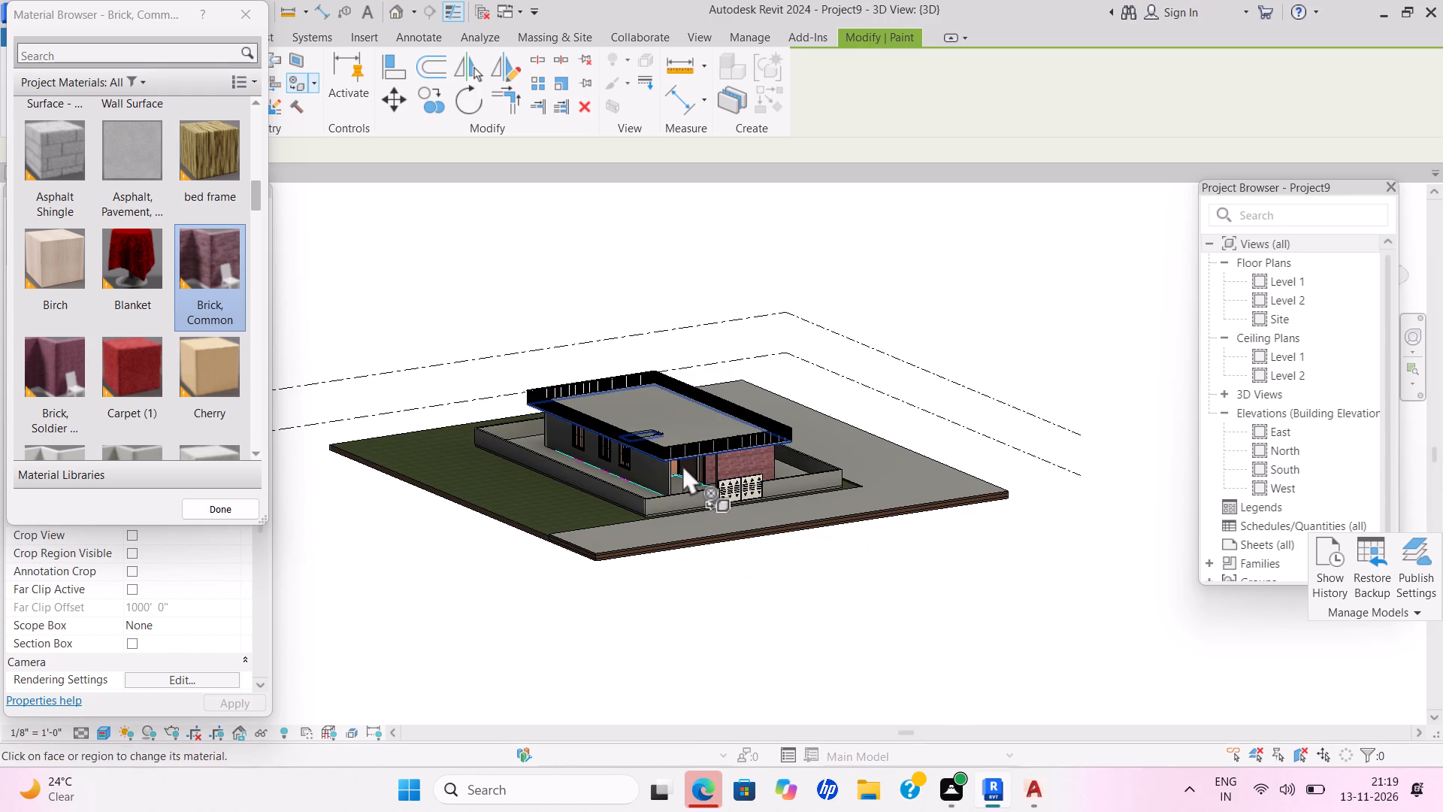
double_click(685, 471)
middle_drag(703, 465, 711, 465)
scroll(705, 465, up, 1)
scroll(705, 465, down, 1)
scroll(706, 465, up, 1)
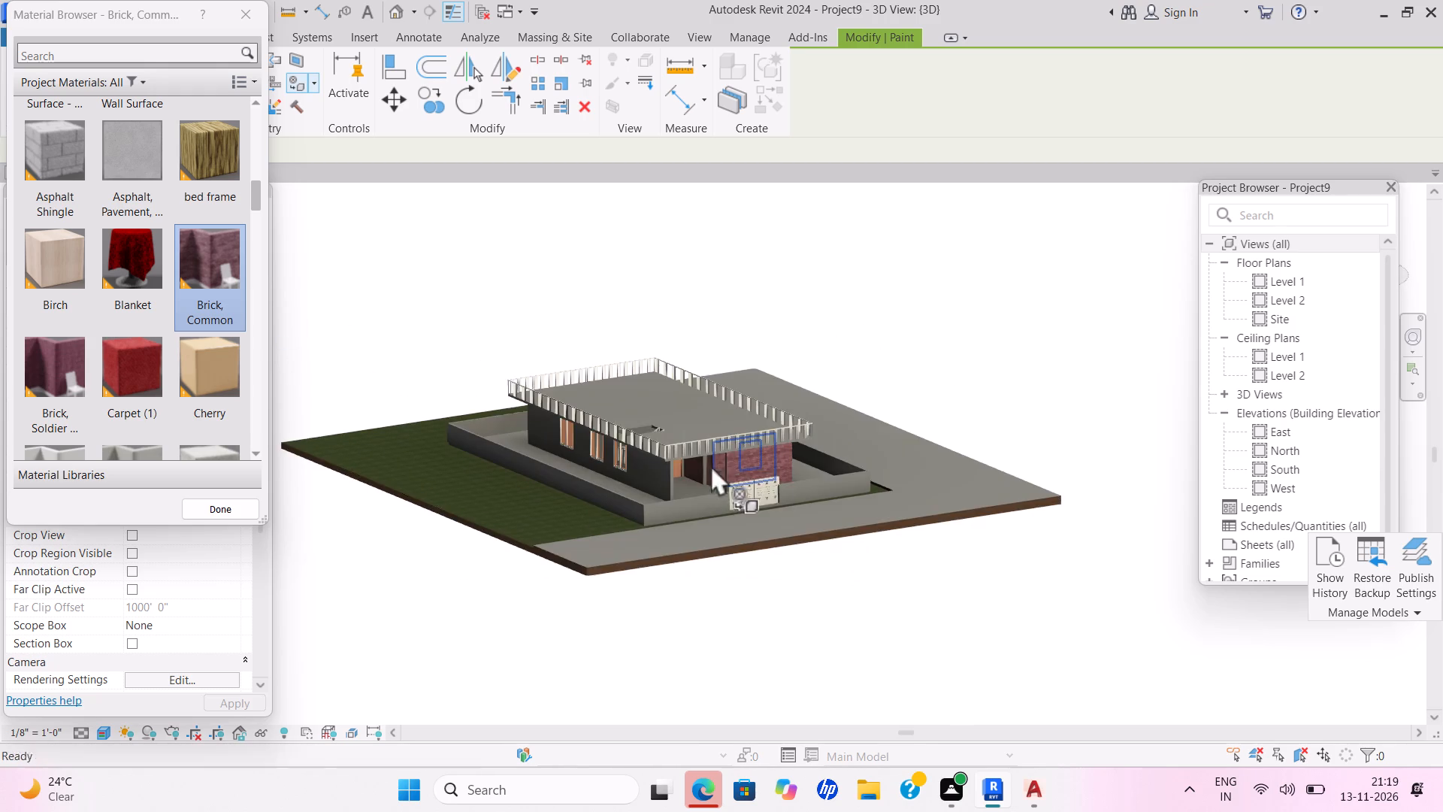
middle_drag(839, 432, 837, 454)
scroll(835, 432, up, 2)
scroll(843, 436, down, 1)
scroll(843, 437, up, 1)
scroll(843, 437, down, 2)
scroll(838, 453, up, 2)
scroll(837, 454, down, 1)
scroll(837, 454, up, 2)
scroll(837, 454, down, 1)
scroll(837, 454, up, 1)
scroll(837, 454, down, 2)
scroll(837, 455, up, 2)
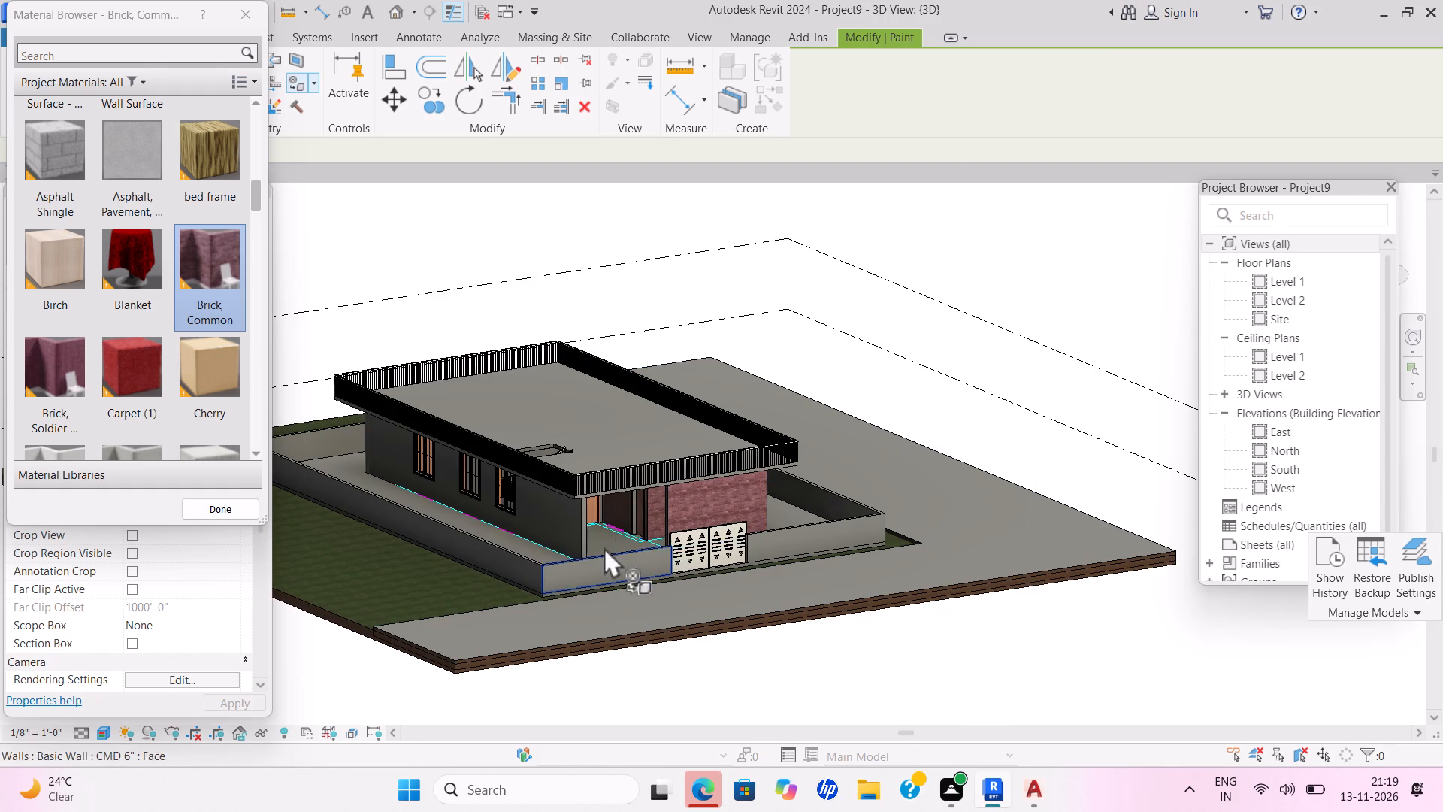
scroll(631, 529, up, 1)
shift+scroll(631, 529, down, 1)
shift+scroll(630, 532, up, 1)
shift+scroll(629, 532, down, 1)
shift+scroll(629, 532, up, 1)
shift+scroll(629, 532, down, 1)
shift+middle_drag(624, 533, 481, 542)
shift+scroll(549, 544, up, 2)
shift+scroll(531, 544, down, 1)
shift+scroll(527, 544, up, 2)
shift+scroll(503, 544, down, 1)
shift+scroll(498, 544, up, 1)
shift+scroll(494, 544, down, 1)
shift+scroll(481, 542, up, 2)
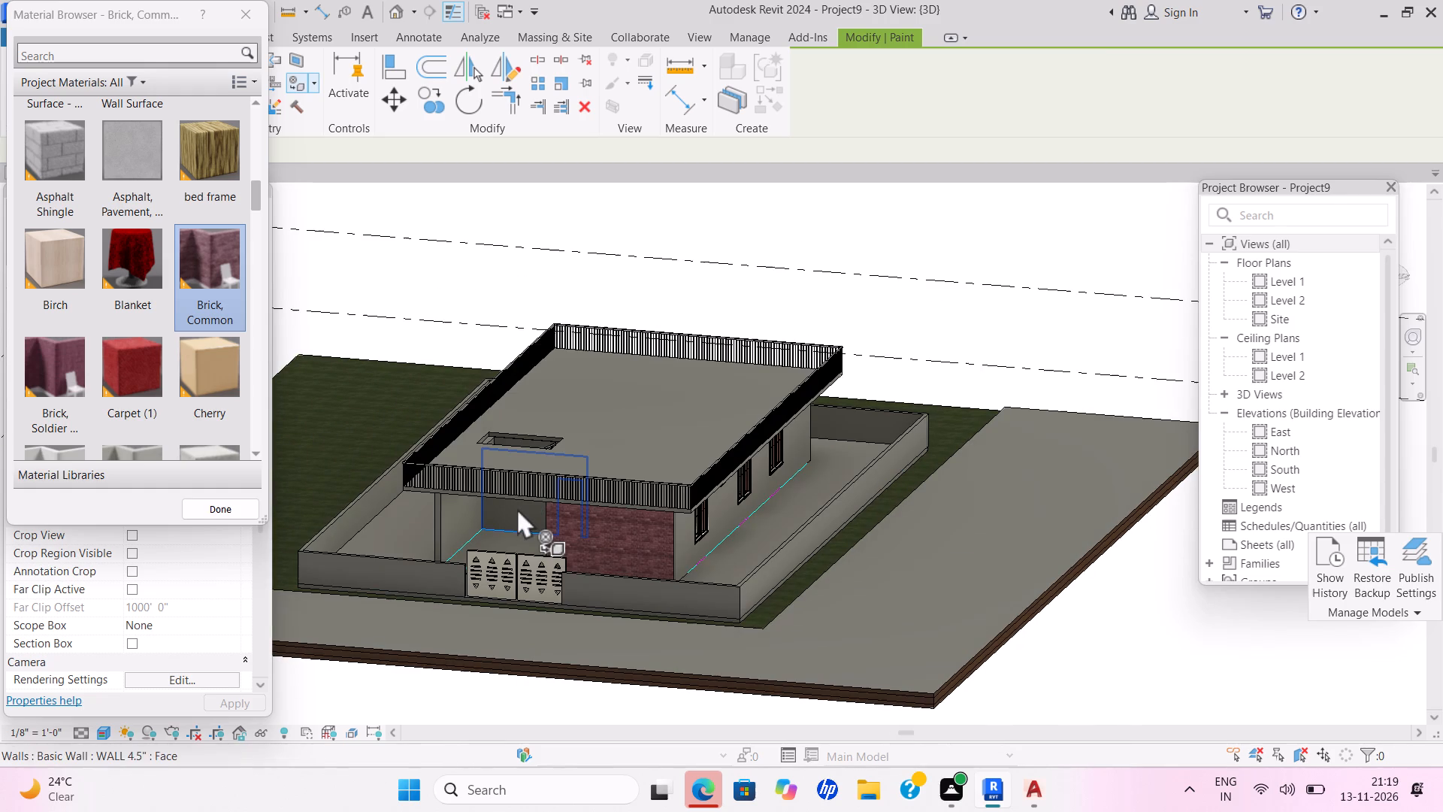
click(517, 508)
click(461, 527)
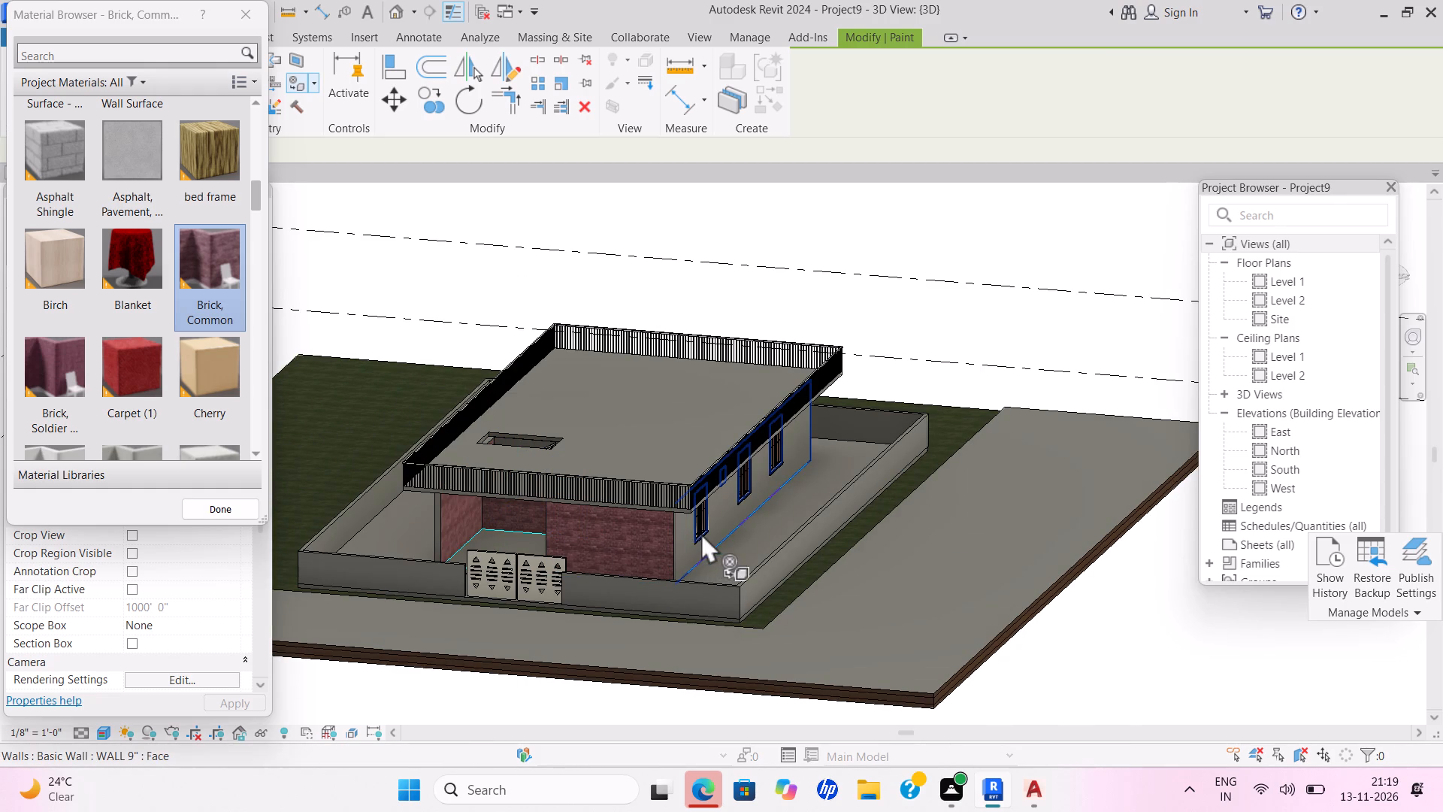
Paint the long side wall facing the grey toposolid and the three rear wall faces with Brick, Common.
click(700, 541)
shift+middle_drag(780, 522, 526, 531)
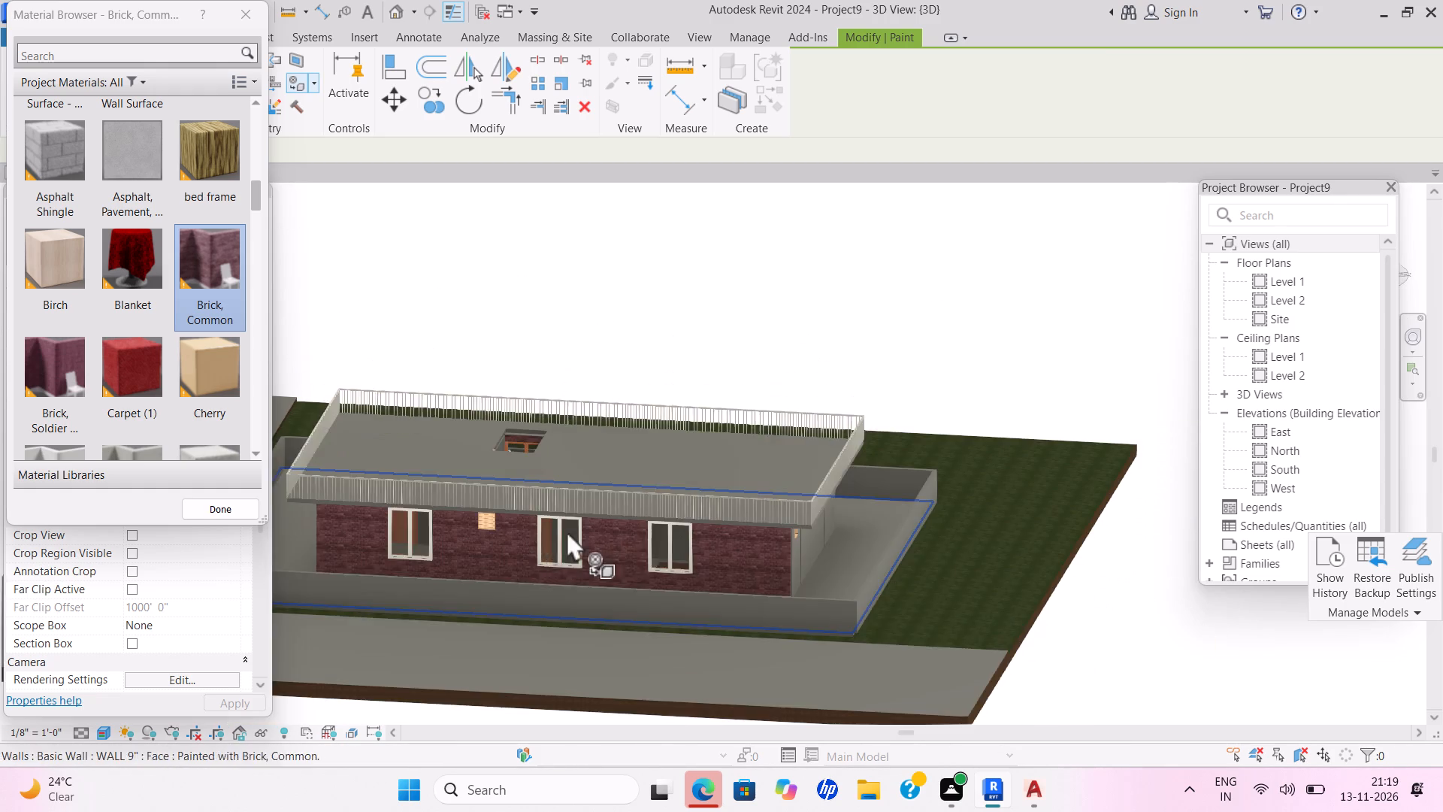
shift+middle_drag(666, 550, 467, 562)
click(549, 577)
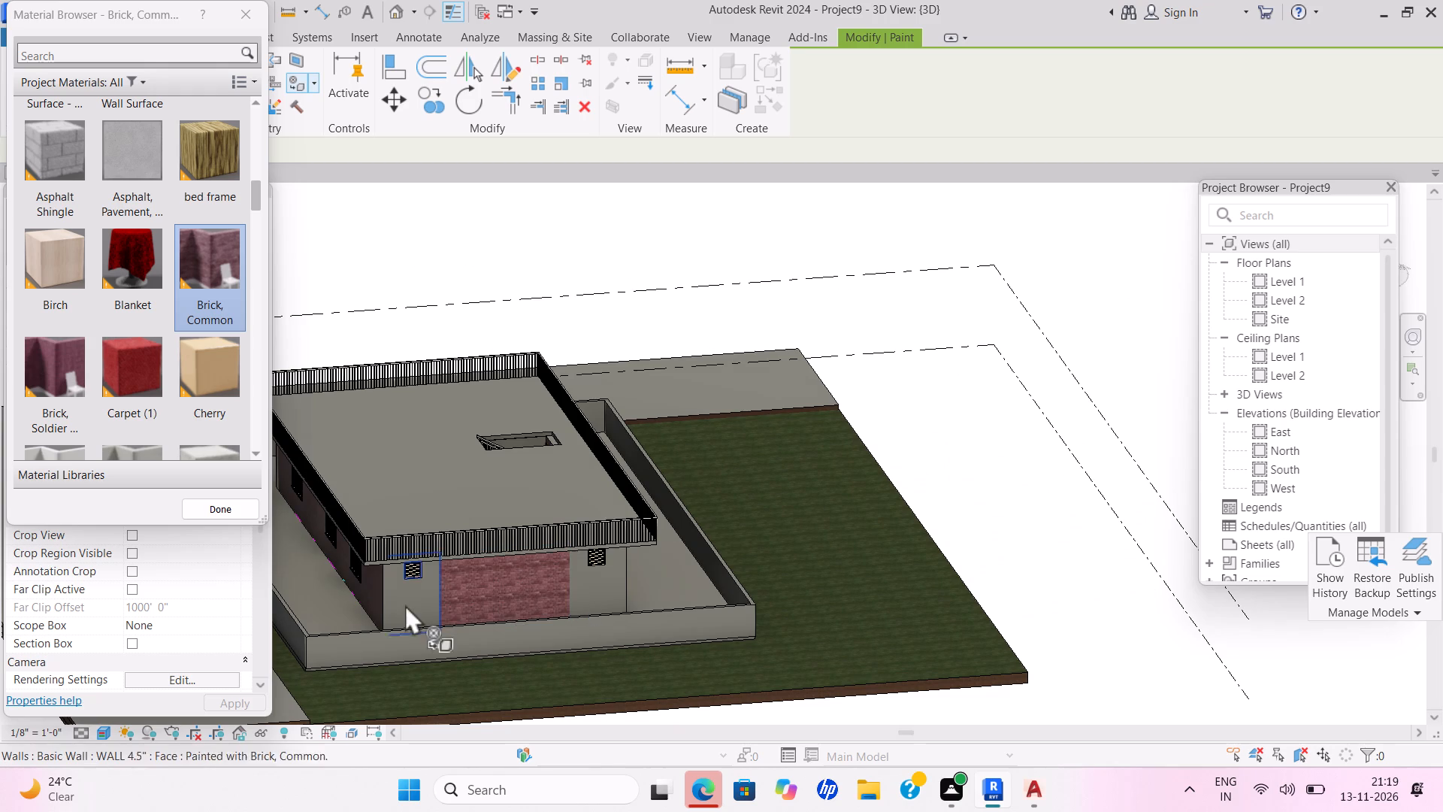
click(422, 591)
click(582, 586)
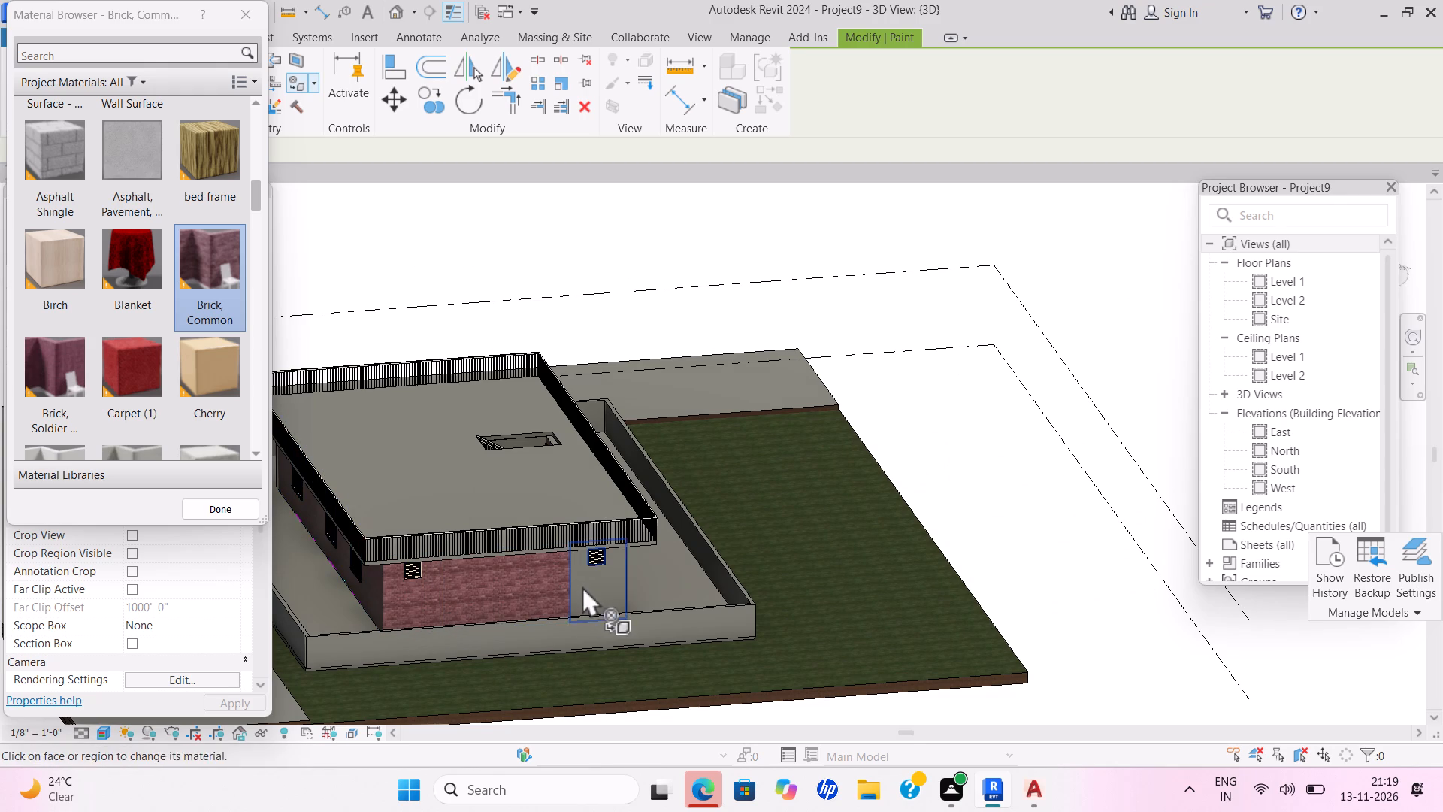
Paint the opposite long exterior wall, facing the grass, with Brick, Common.
shift+scroll(661, 590, up, 2)
shift+middle_drag(661, 590, 332, 614)
shift+scroll(661, 590, down, 1)
shift+scroll(626, 598, up, 1)
shift+scroll(552, 607, down, 2)
shift+scroll(504, 607, up, 1)
shift+scroll(404, 614, down, 2)
shift+scroll(372, 614, up, 1)
shift+scroll(365, 614, down, 1)
shift+scroll(332, 614, up, 2)
shift+scroll(332, 614, down, 1)
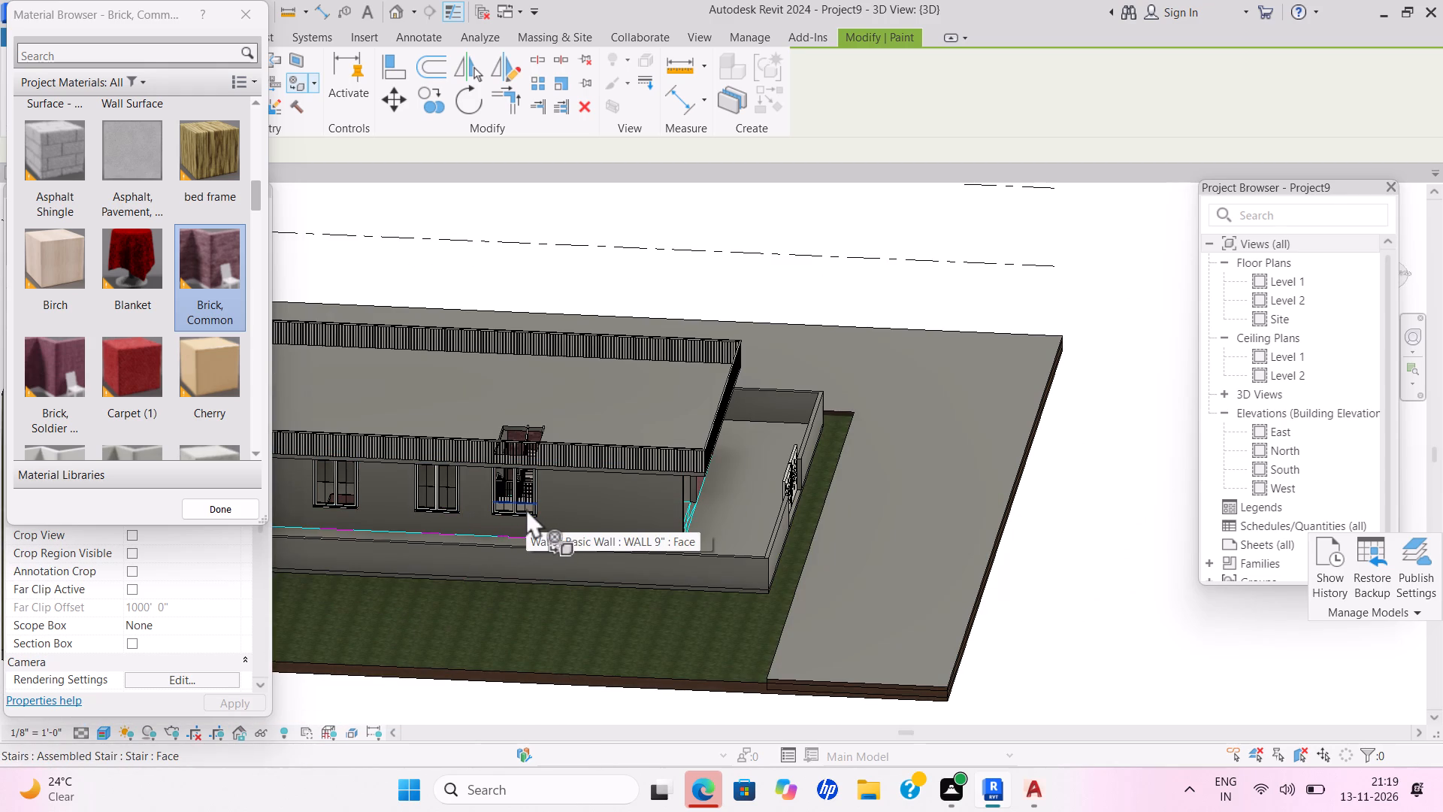
click(576, 494)
Paint the compound floor and the roof's top face with the Birch material.
shift+middle_drag(655, 520, 536, 536)
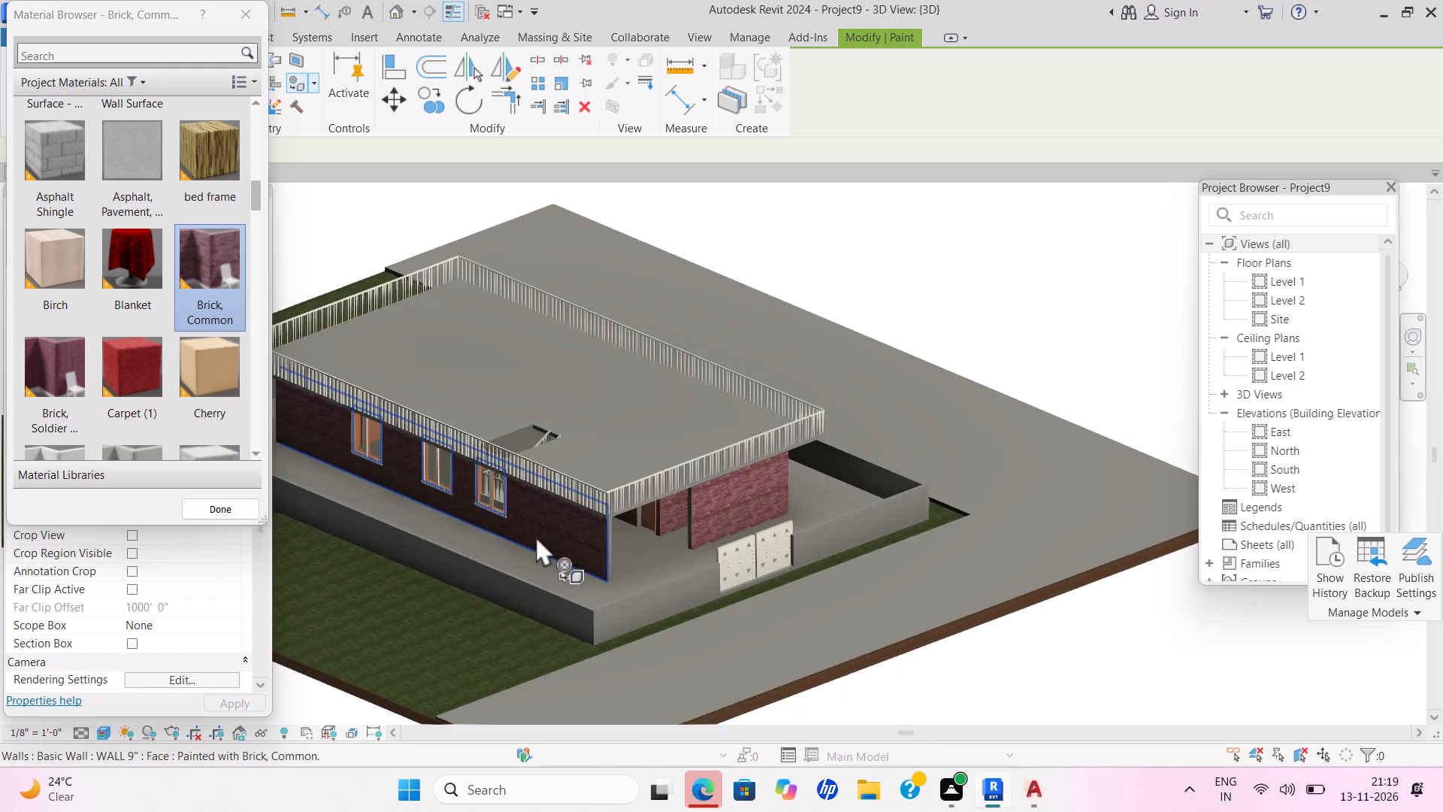
shift+middle_drag(564, 524, 479, 492)
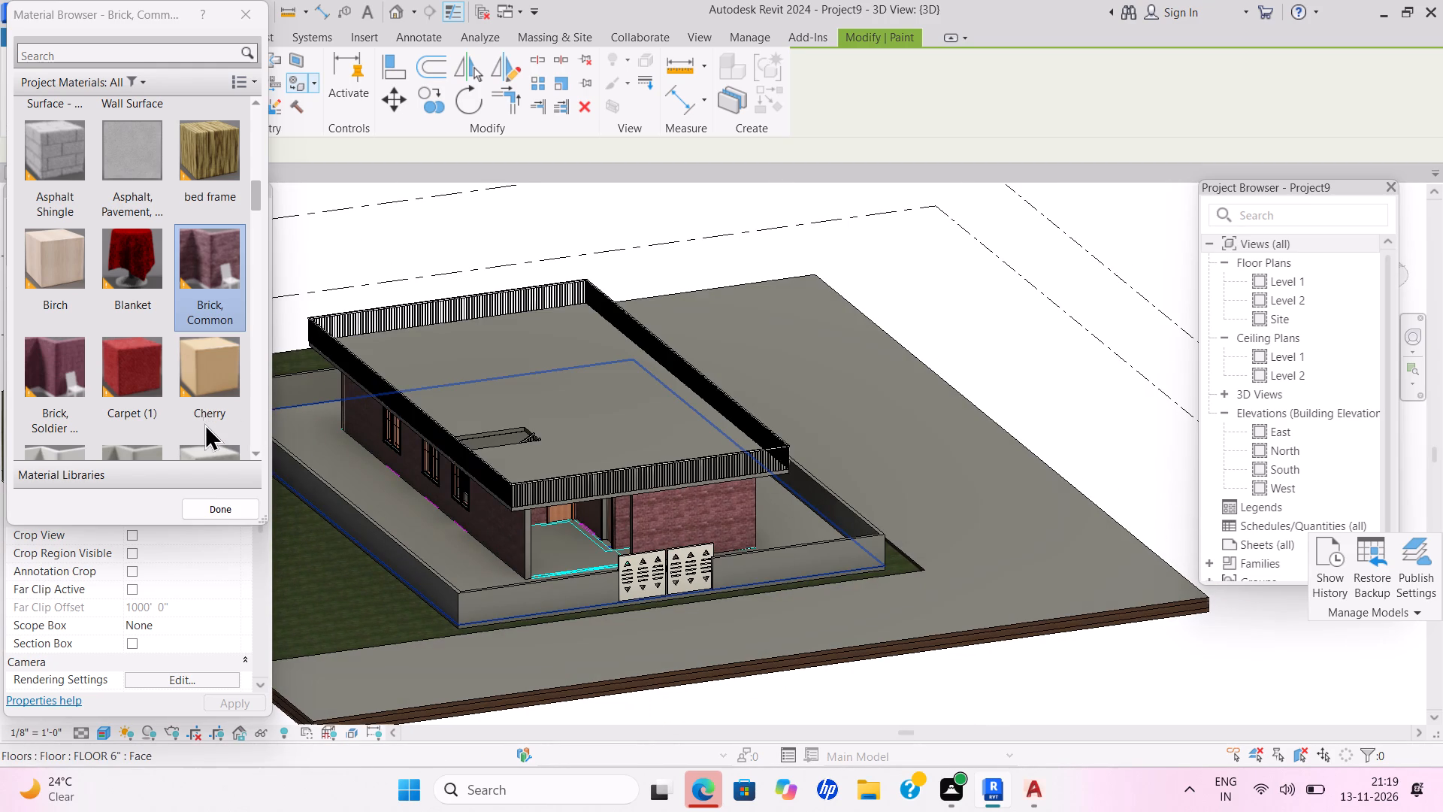
scroll(204, 423, up, 2)
scroll(204, 423, down, 2)
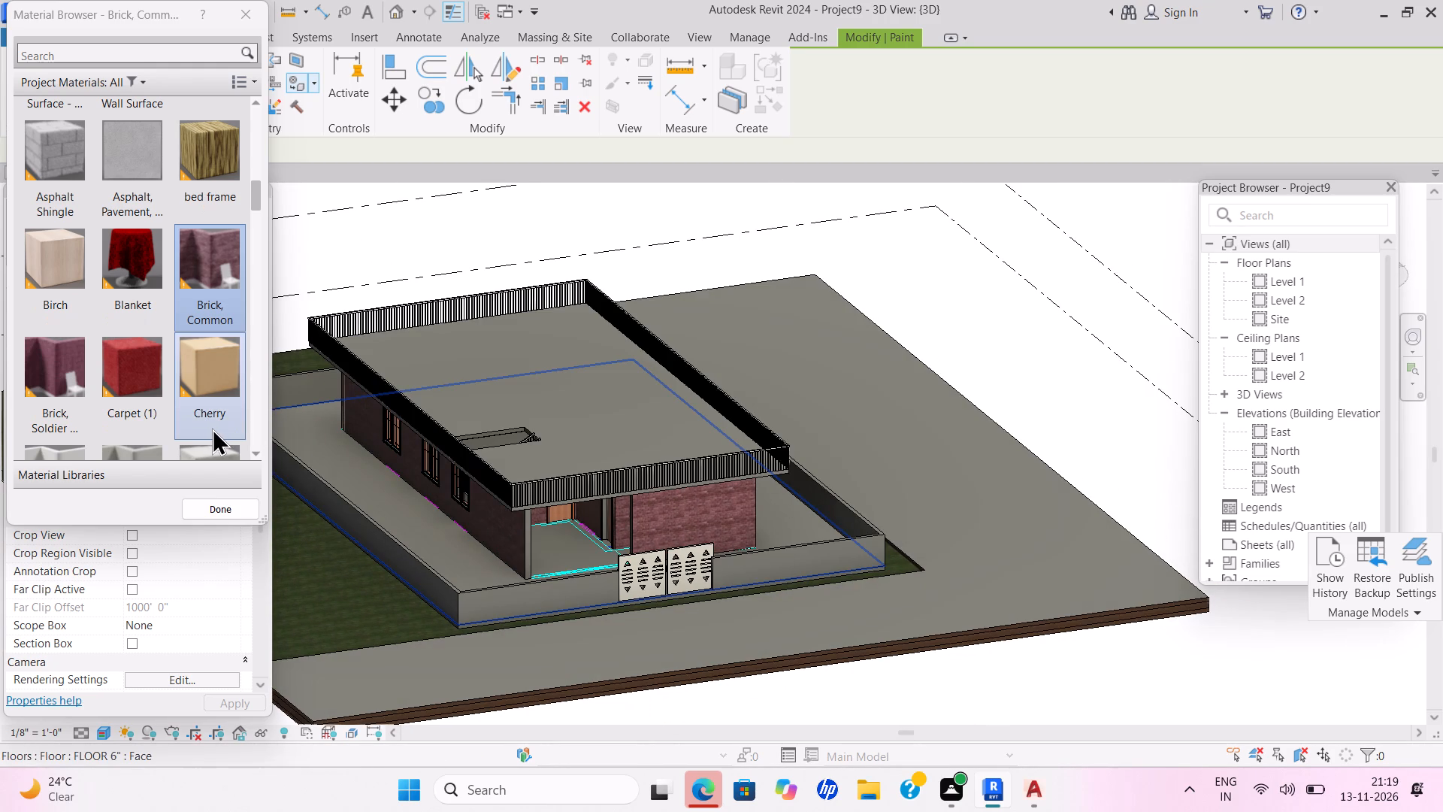
scroll(212, 428, down, 1)
scroll(212, 428, up, 1)
scroll(212, 428, down, 2)
scroll(211, 428, up, 2)
scroll(209, 428, down, 2)
scroll(209, 428, up, 1)
scroll(209, 428, down, 2)
scroll(209, 428, up, 3)
scroll(208, 428, down, 1)
scroll(208, 428, up, 2)
scroll(208, 428, down, 1)
scroll(208, 428, up, 1)
scroll(208, 428, down, 1)
scroll(208, 428, up, 2)
scroll(208, 428, down, 2)
scroll(208, 428, up, 1)
scroll(208, 428, down, 1)
scroll(208, 428, up, 1)
scroll(208, 428, down, 1)
scroll(208, 428, up, 1)
scroll(208, 428, down, 1)
click(51, 283)
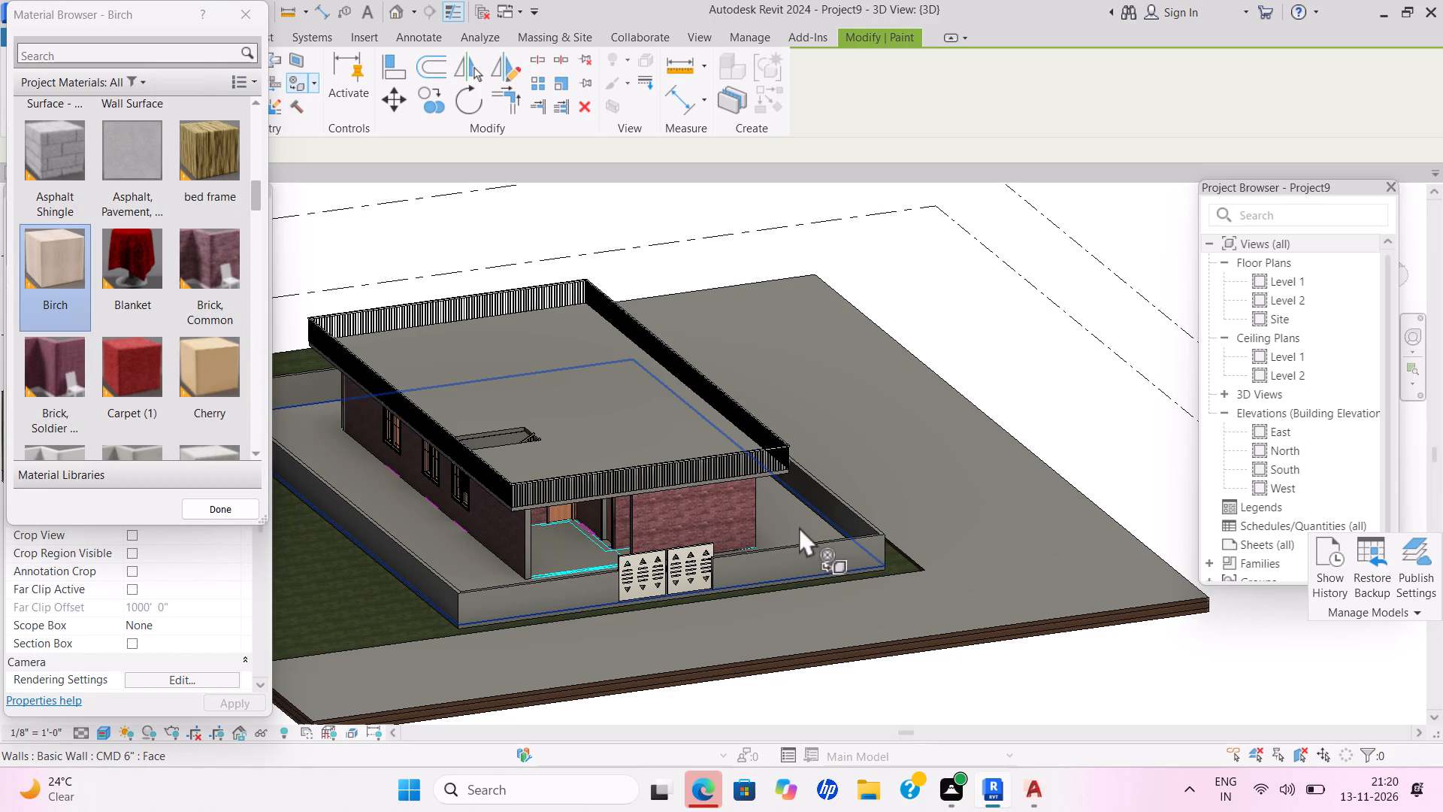
click(799, 526)
click(625, 398)
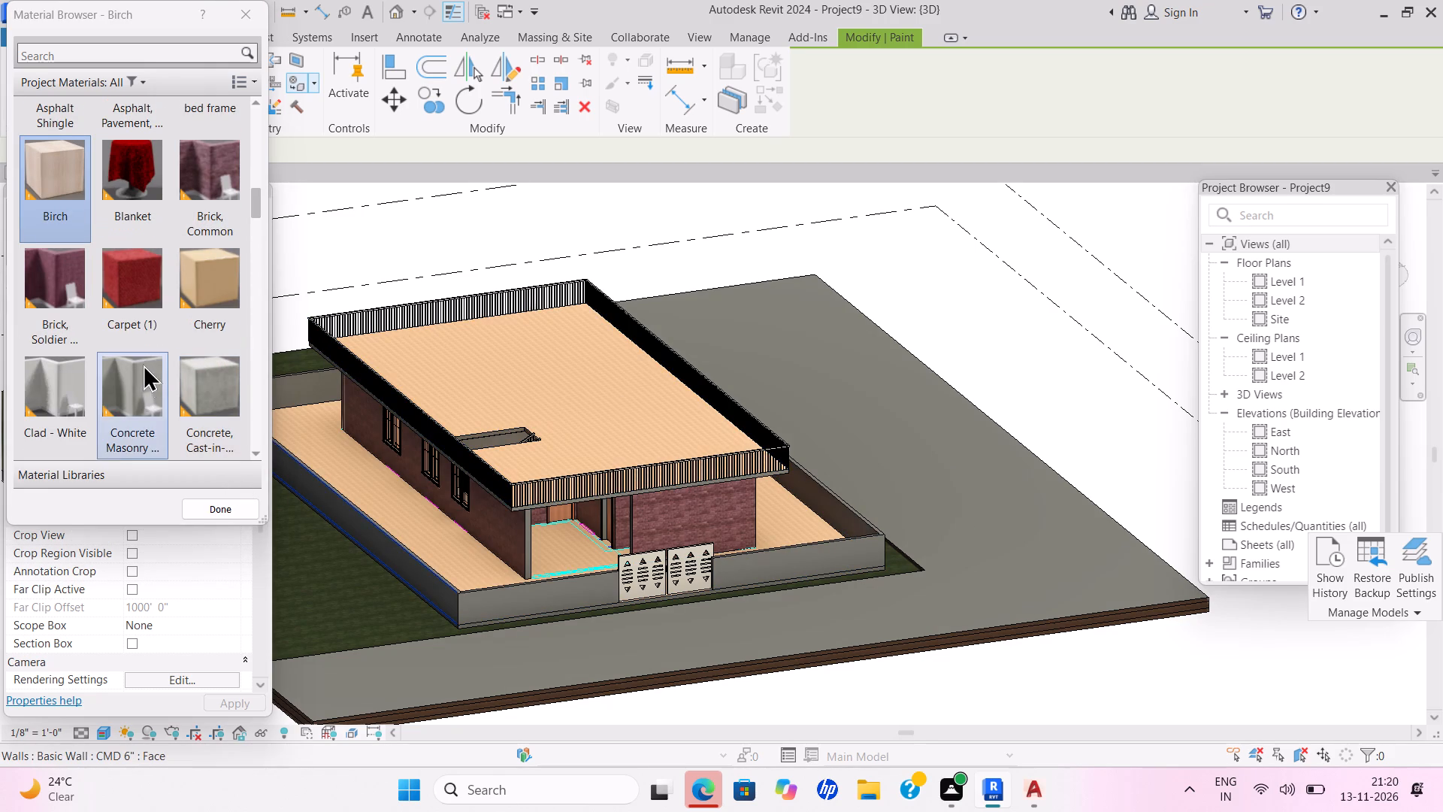
Paint the inner faces of the two long boundary walls and the rear boundary wall with the Copper material.
scroll(168, 358, down, 1)
scroll(168, 359, up, 2)
scroll(168, 359, down, 1)
scroll(168, 360, up, 1)
scroll(168, 361, down, 2)
scroll(168, 361, up, 1)
scroll(168, 361, down, 2)
scroll(168, 361, up, 1)
scroll(168, 361, down, 1)
scroll(168, 361, up, 2)
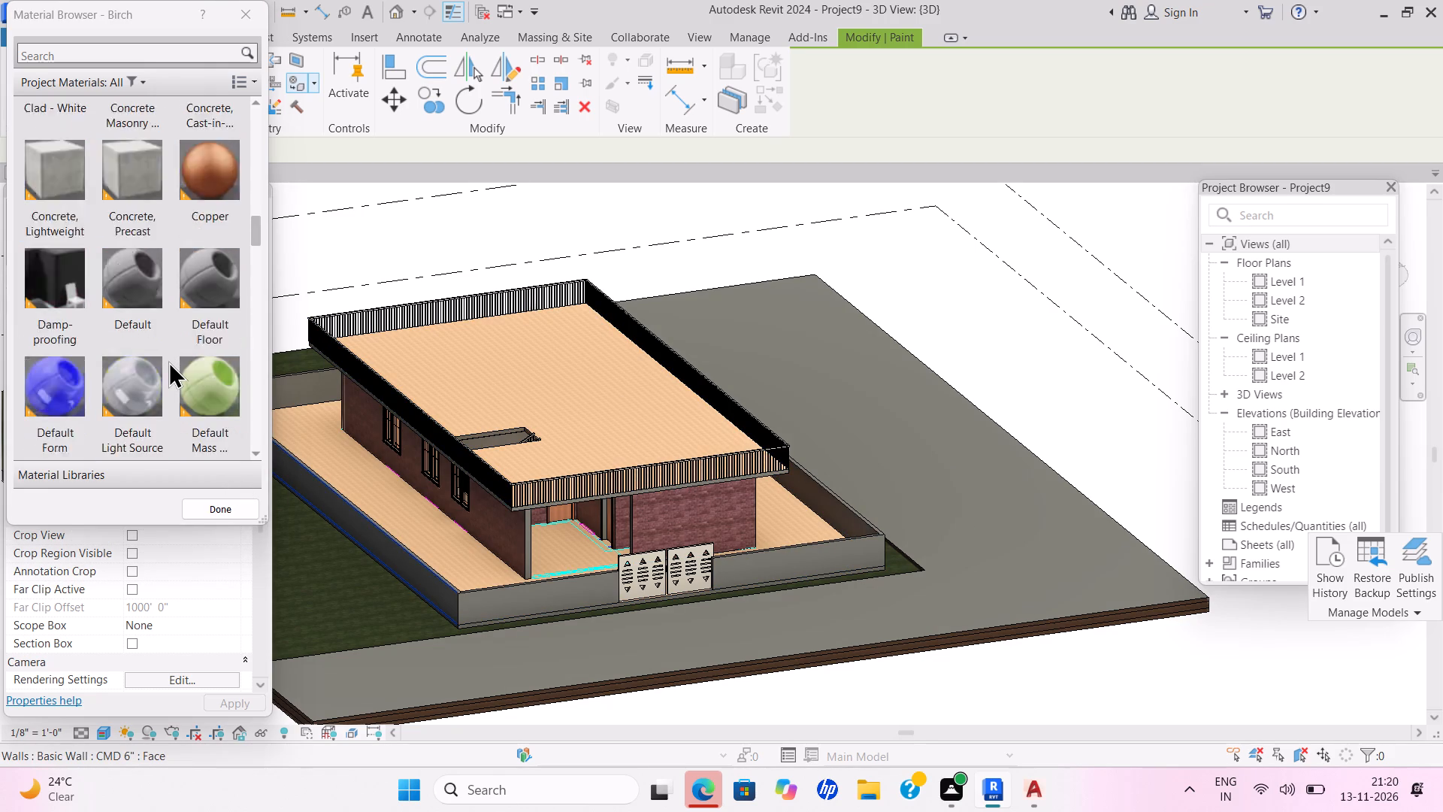
scroll(168, 361, down, 1)
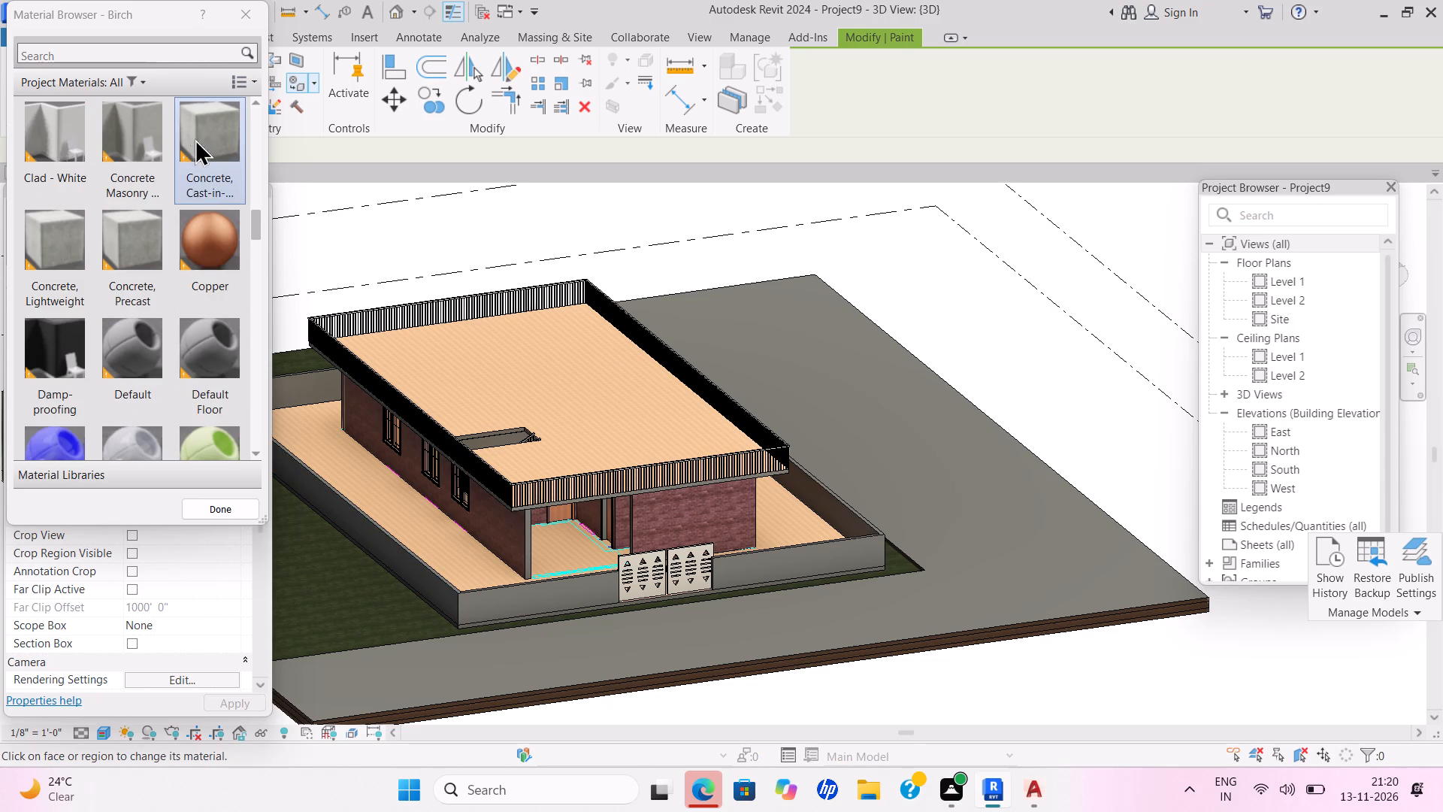
click(194, 237)
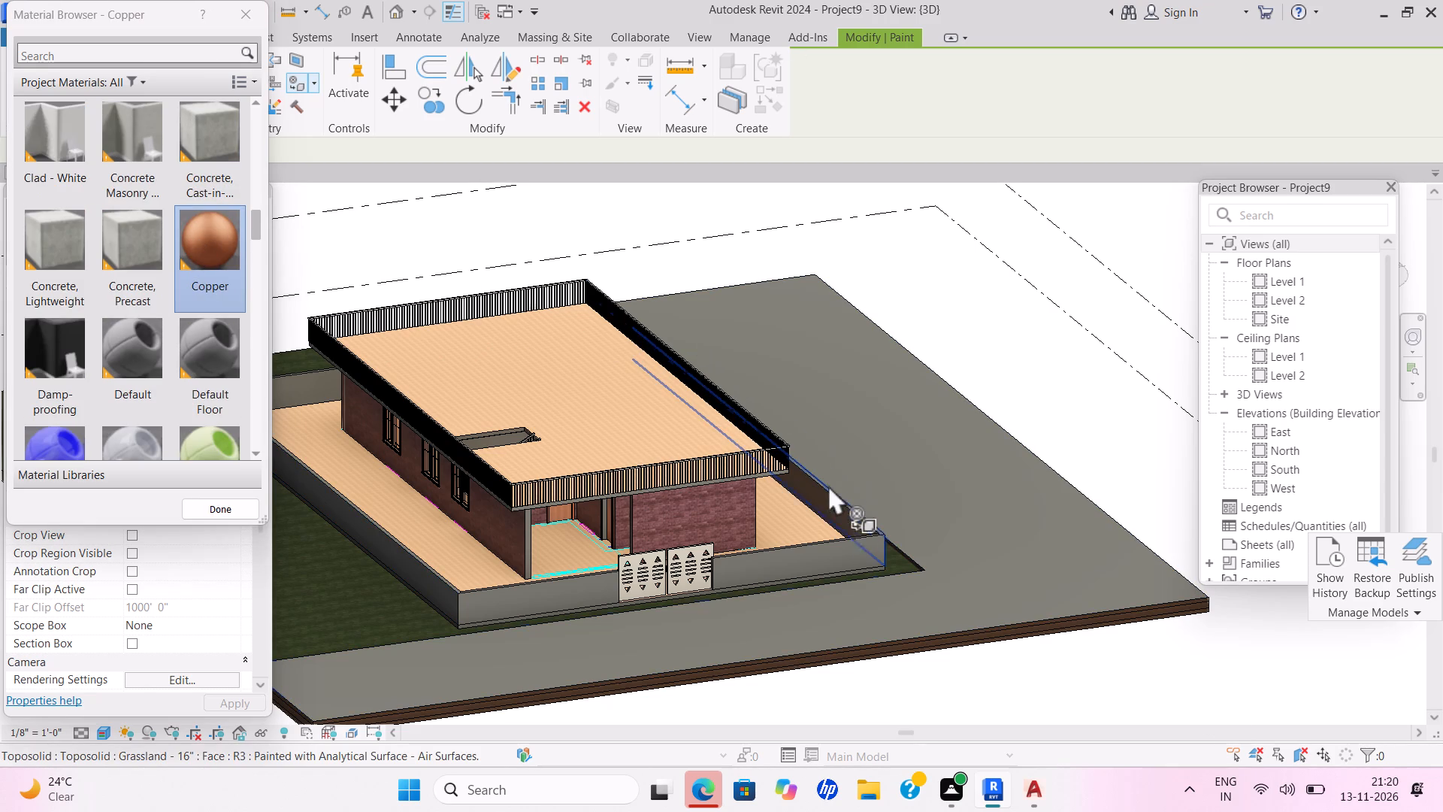
click(830, 504)
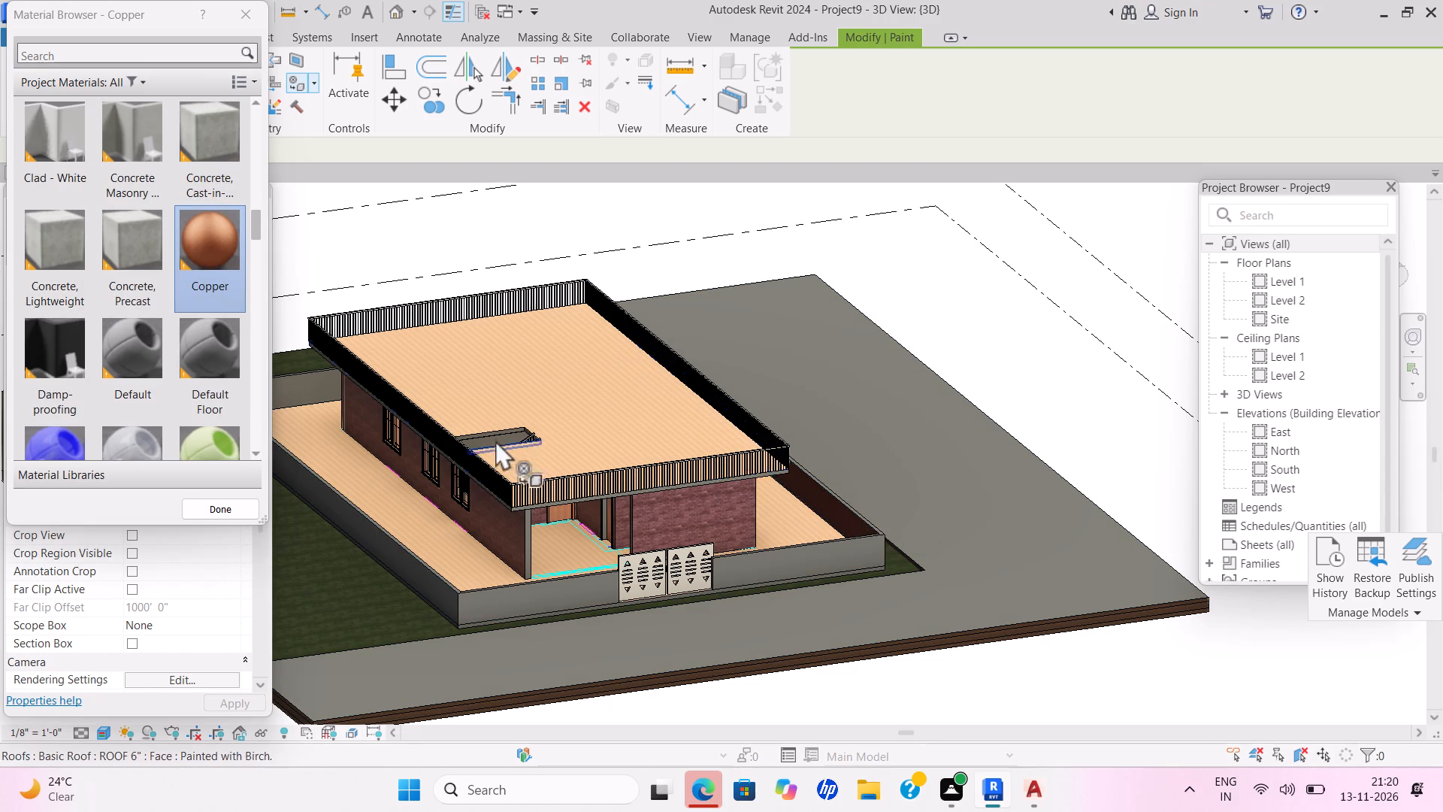
click(297, 372)
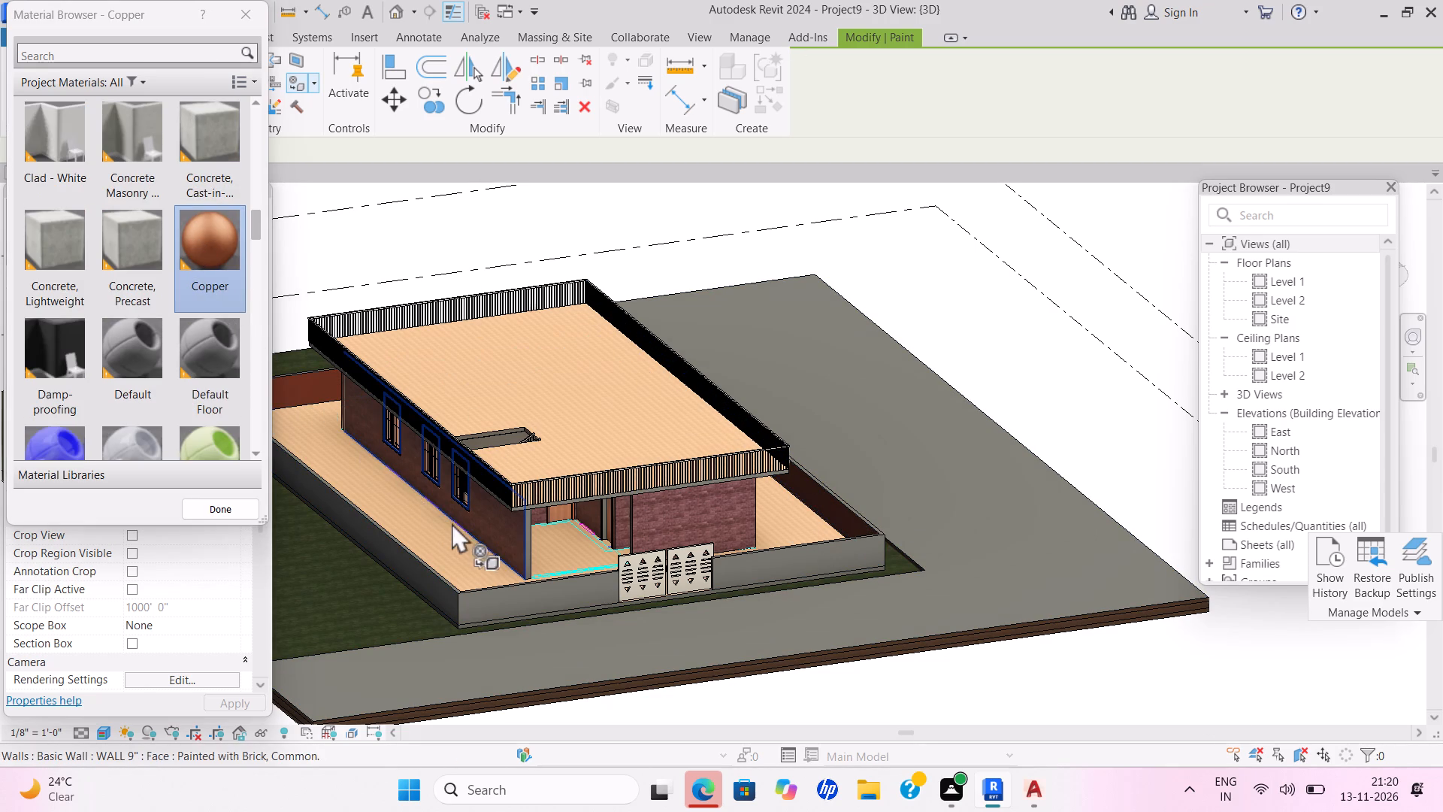
scroll(476, 539, up, 2)
scroll(476, 539, down, 3)
shift+scroll(476, 539, up, 2)
shift+middle_drag(476, 539, 255, 562)
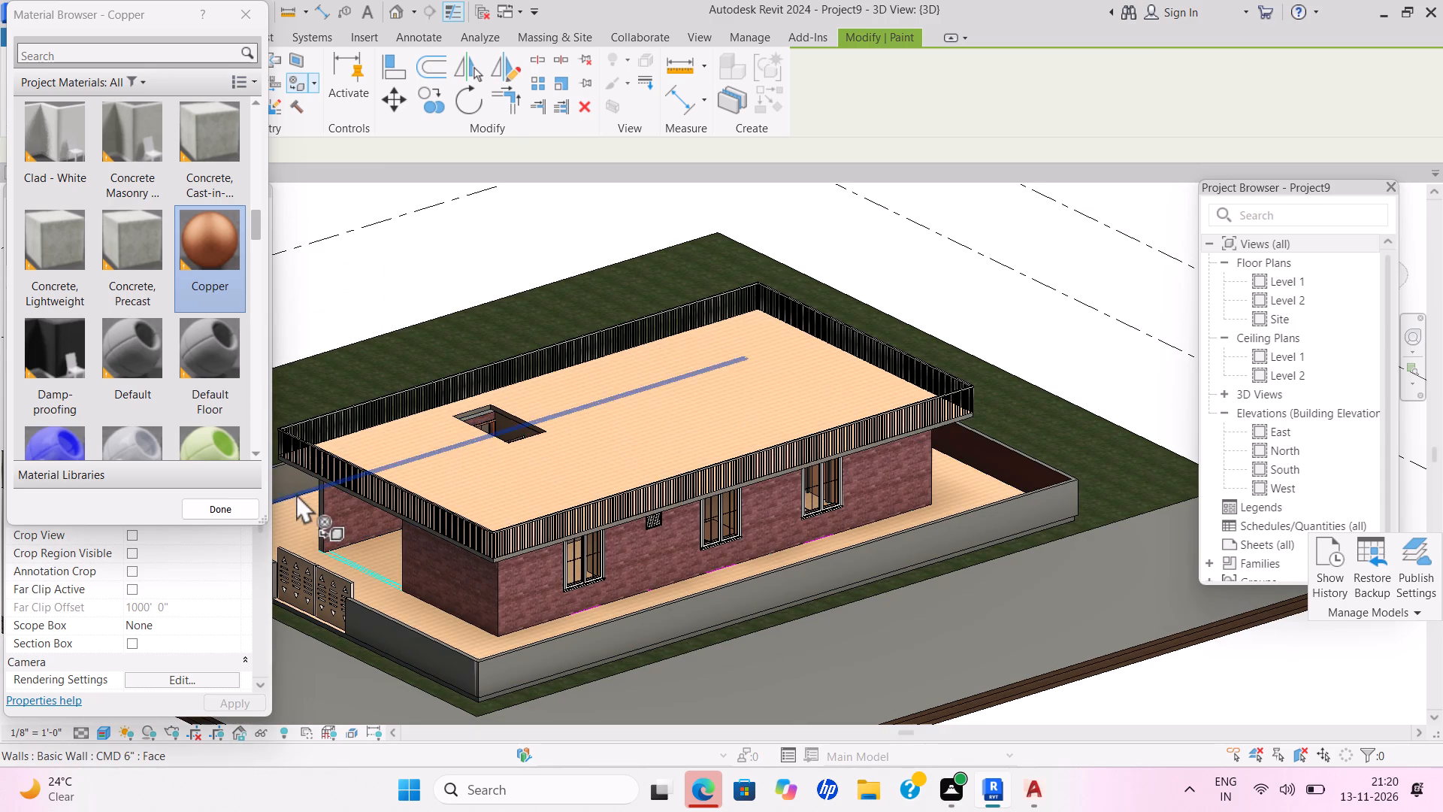
click(284, 483)
Paint the inner faces of the front boundary wall on both sides of the gate with the Copper material.
scroll(355, 508, down, 1)
shift+middle_drag(356, 509, 609, 553)
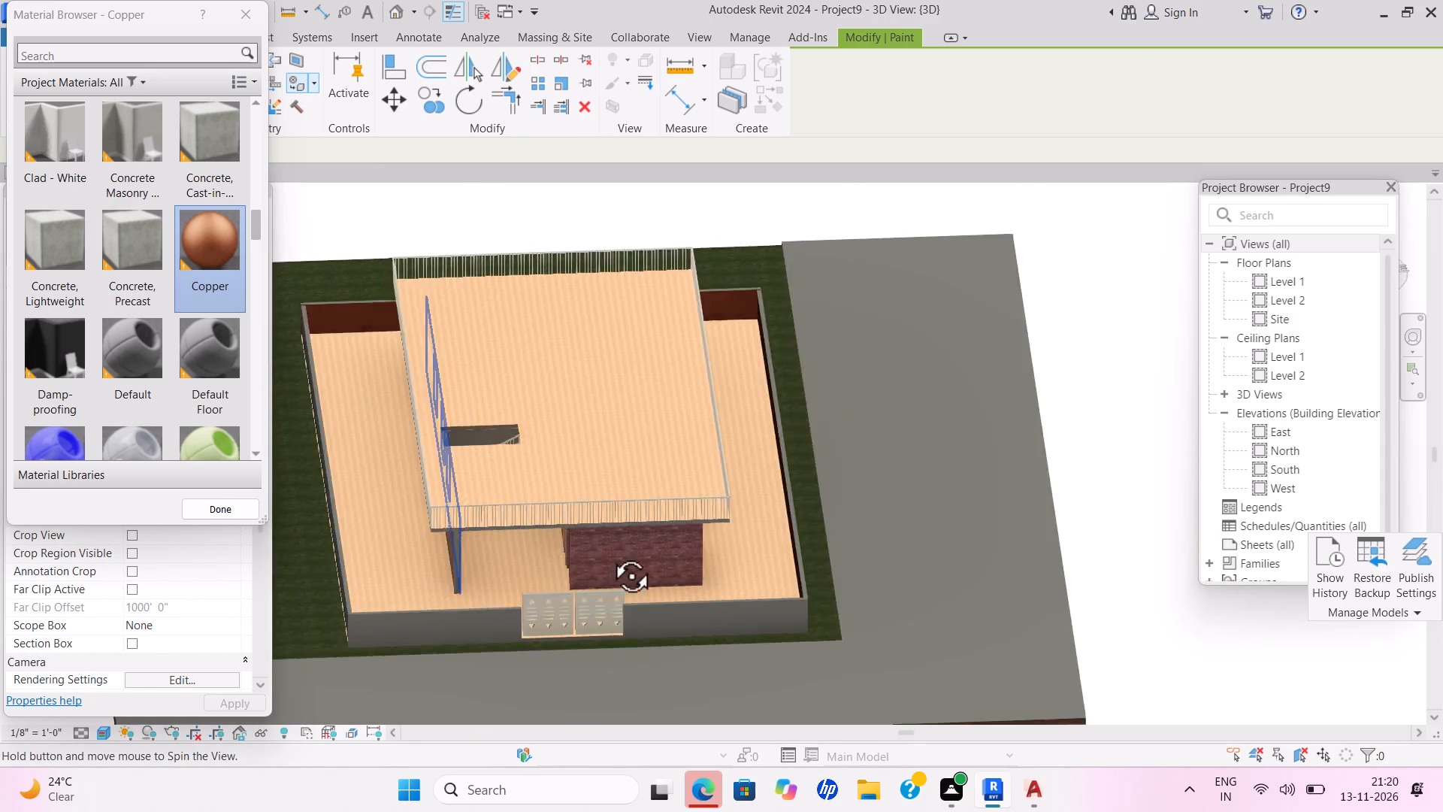
shift+middle_drag(609, 553, 727, 550)
scroll(722, 544, up, 3)
shift+middle_drag(713, 544, 844, 523)
shift+scroll(843, 524, down, 1)
shift+scroll(843, 523, up, 1)
shift+scroll(844, 523, down, 1)
shift+scroll(844, 523, up, 2)
scroll(844, 521, down, 1)
scroll(791, 473, up, 1)
scroll(787, 470, down, 1)
scroll(778, 465, up, 5)
shift+scroll(776, 465, down, 1)
shift+middle_drag(774, 465, 704, 478)
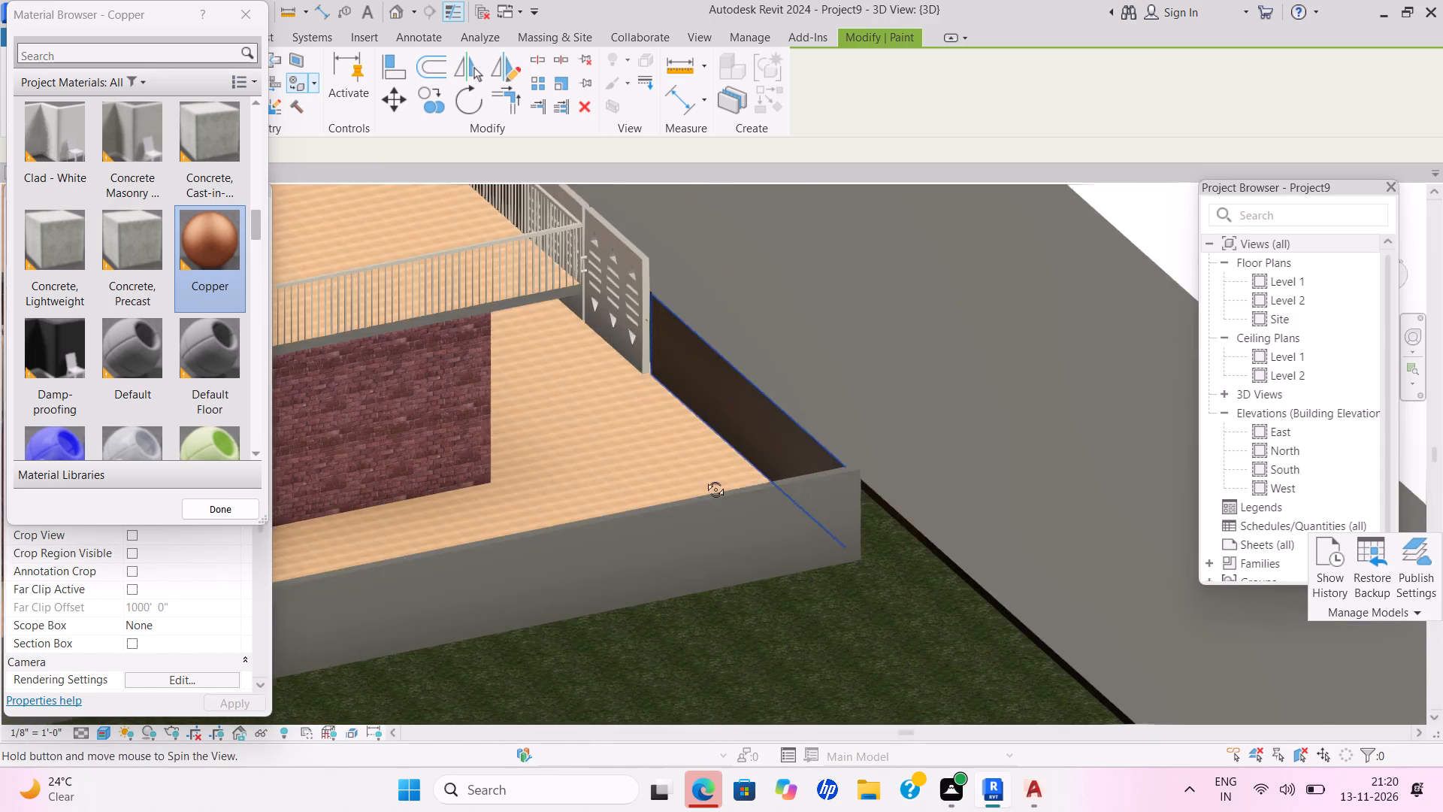
shift+middle_drag(704, 478, 702, 478)
shift+scroll(702, 478, down, 2)
shift+scroll(702, 478, up, 3)
shift+middle_drag(734, 449, 773, 441)
shift+scroll(776, 441, up, 1)
shift+scroll(776, 441, down, 1)
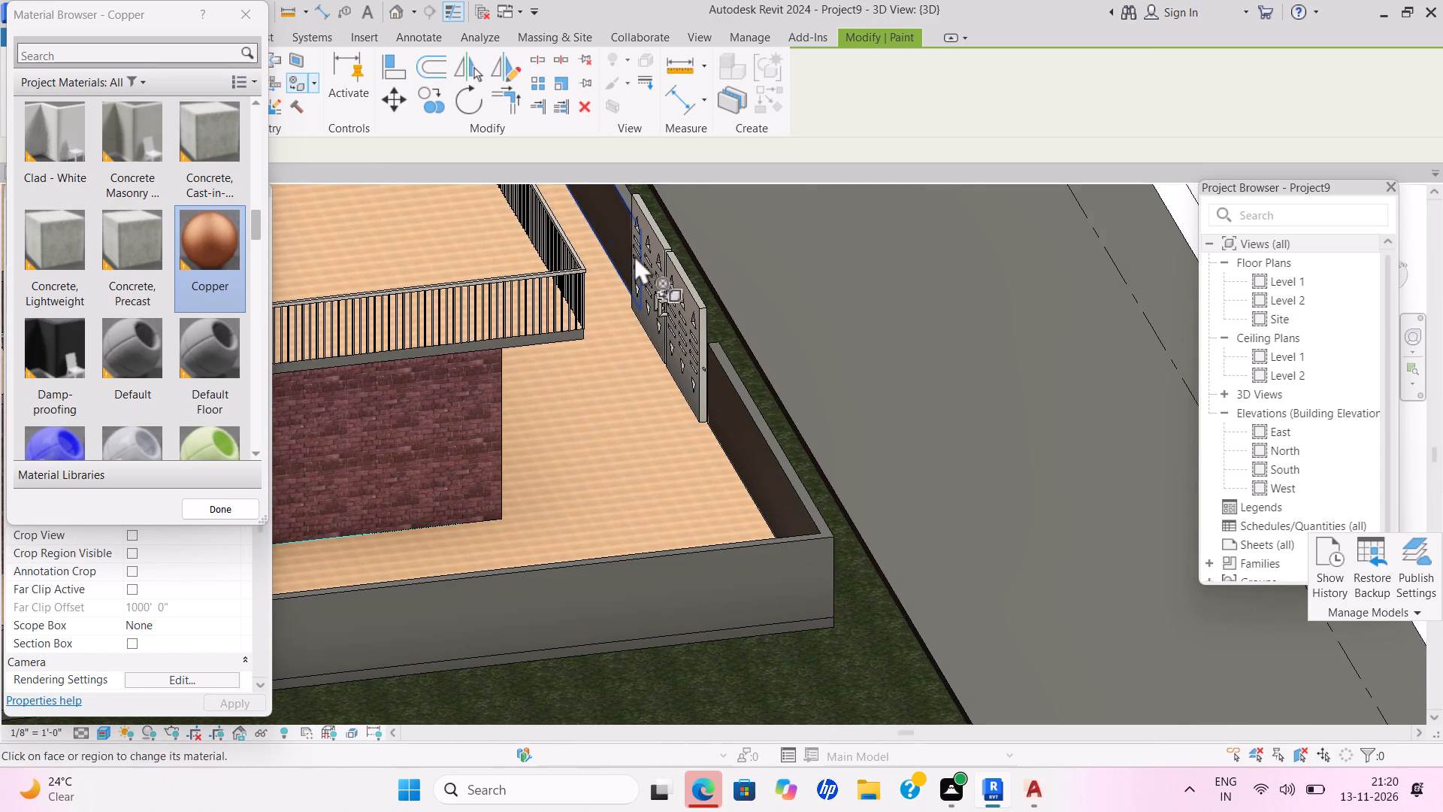
click(622, 233)
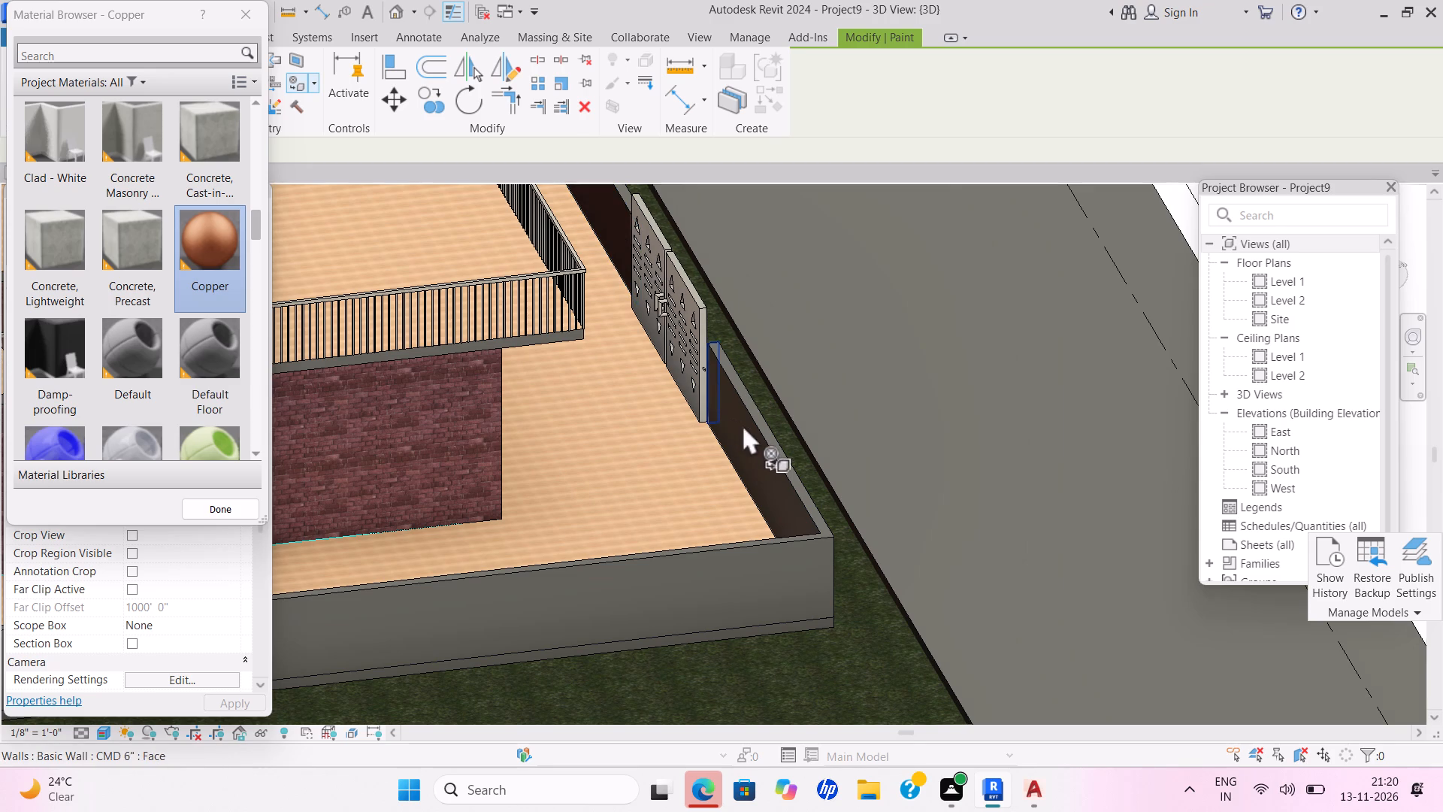
click(743, 425)
Paint the outer faces of the two long boundary walls and the rear boundary wall with Copper.
shift+scroll(705, 511, down, 1)
shift+scroll(702, 511, up, 1)
shift+middle_drag(690, 511, 806, 462)
click(672, 443)
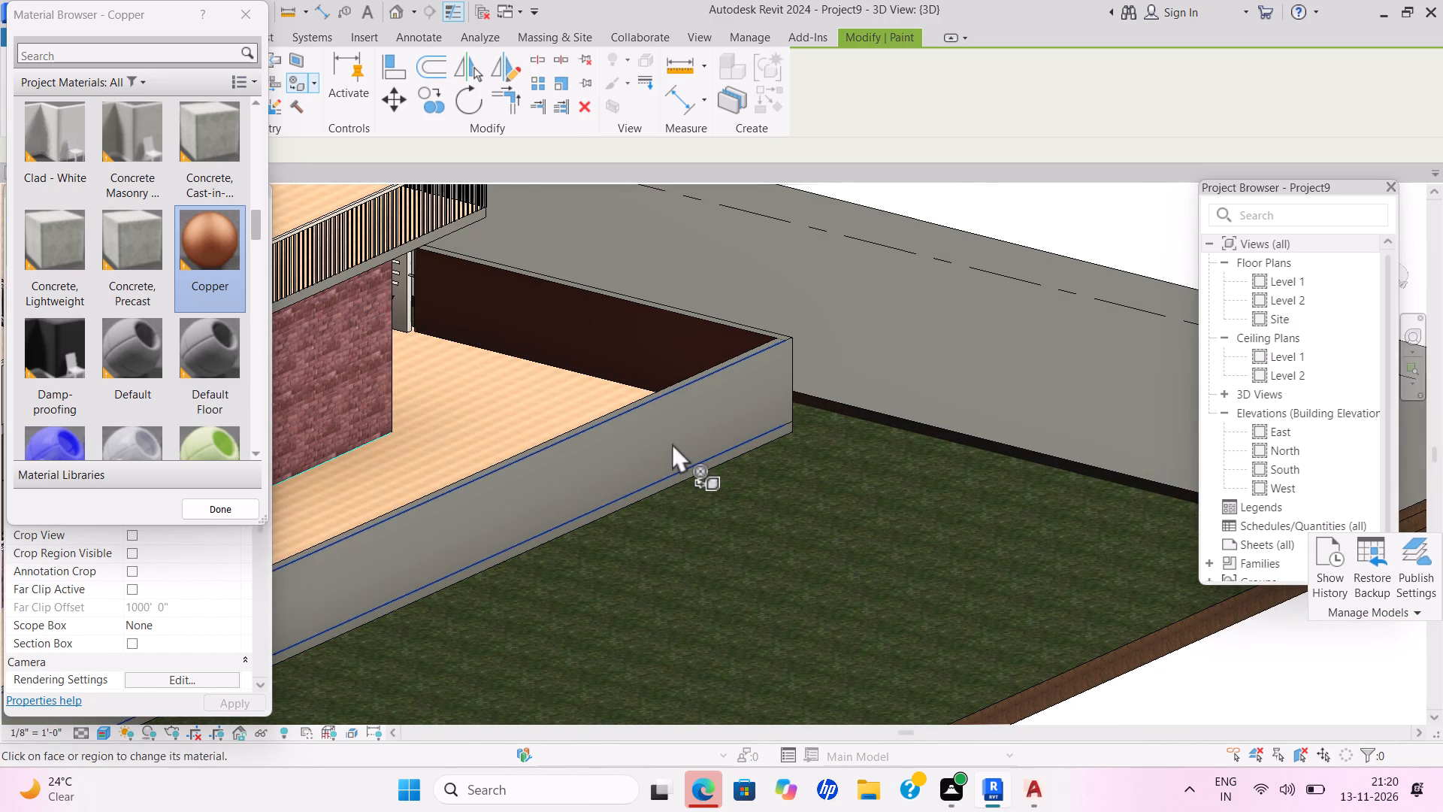
shift+middle_drag(482, 512, 640, 465)
middle_drag(622, 476, 784, 266)
scroll(619, 473, down, 2)
scroll(658, 417, up, 1)
scroll(668, 403, down, 2)
scroll(707, 359, up, 2)
scroll(778, 269, down, 4)
scroll(735, 414, up, 1)
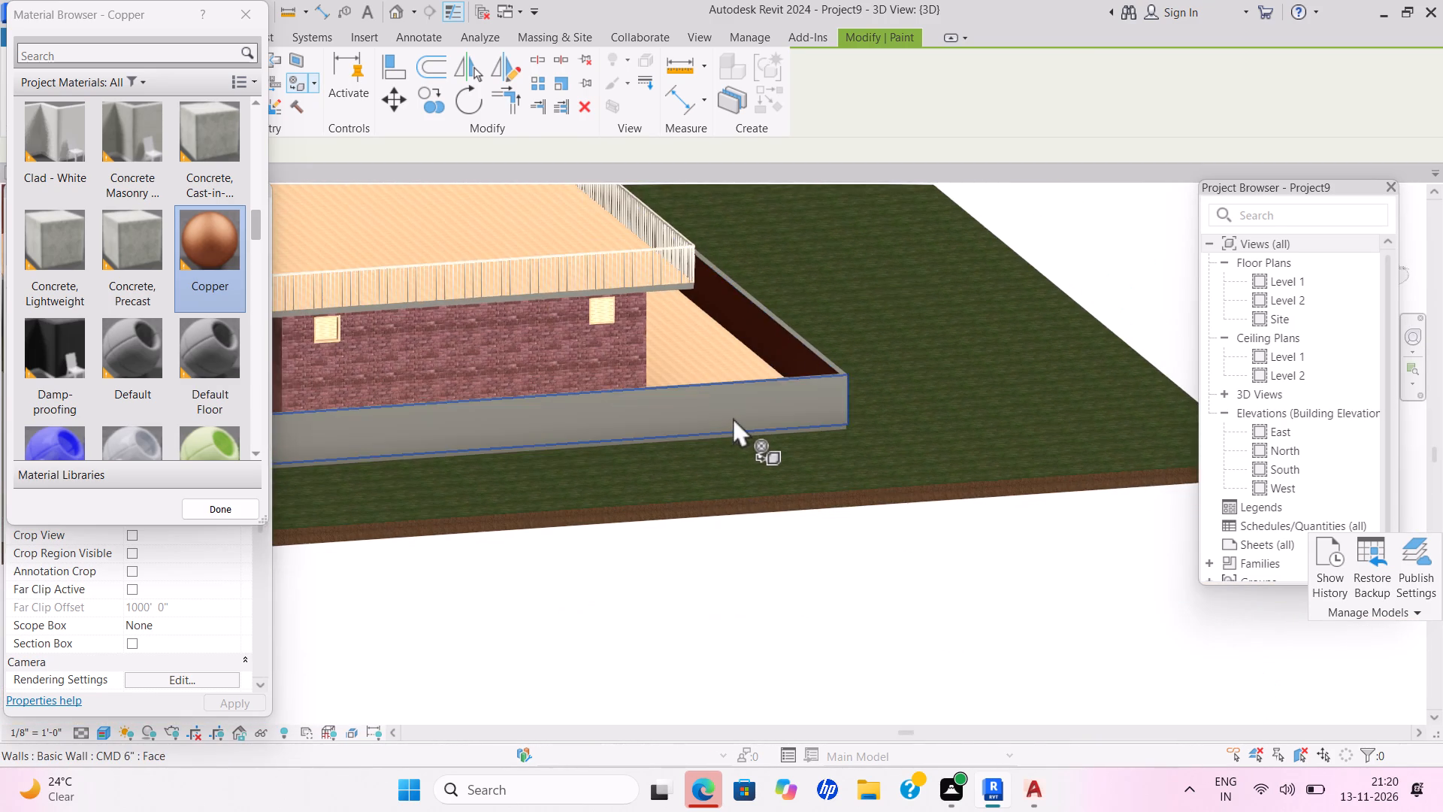
click(731, 418)
scroll(492, 459, up, 1)
shift+scroll(492, 459, down, 1)
shift+scroll(491, 459, up, 1)
shift+scroll(489, 459, down, 1)
shift+scroll(489, 459, up, 1)
shift+scroll(488, 459, down, 2)
shift+scroll(486, 458, up, 2)
shift+middle_drag(486, 458, 681, 441)
scroll(682, 441, down, 1)
scroll(683, 441, up, 3)
scroll(682, 444, down, 1)
scroll(679, 446, up, 1)
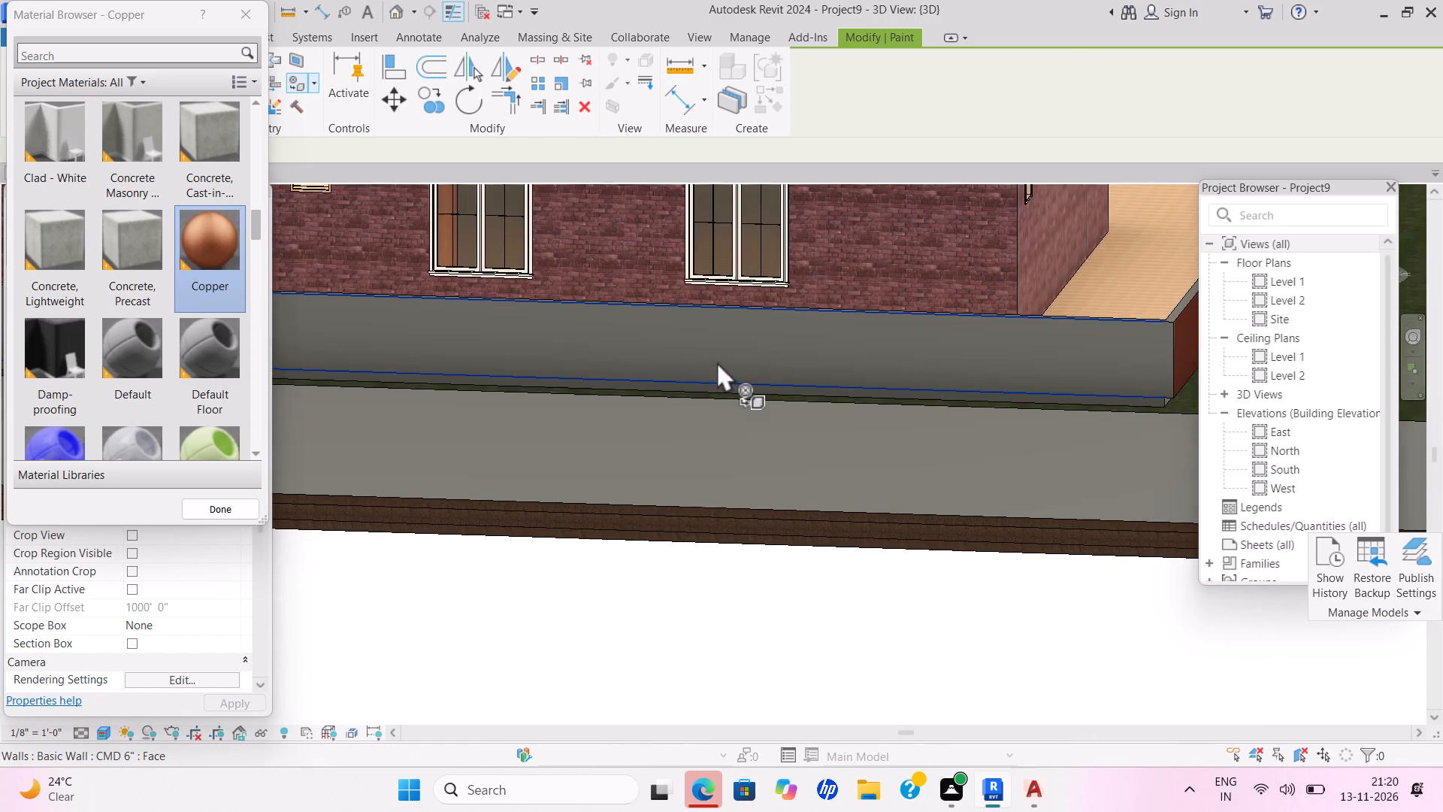
click(717, 362)
Paint the outer faces of the front boundary wall on both sides of the gate with Copper and finish painting.
scroll(630, 420, down, 4)
shift+scroll(625, 420, up, 1)
shift+scroll(622, 420, down, 2)
shift+scroll(622, 420, up, 1)
shift+scroll(621, 420, down, 5)
shift+middle_drag(619, 420, 844, 445)
shift+scroll(844, 445, up, 1)
scroll(848, 445, down, 2)
click(670, 413)
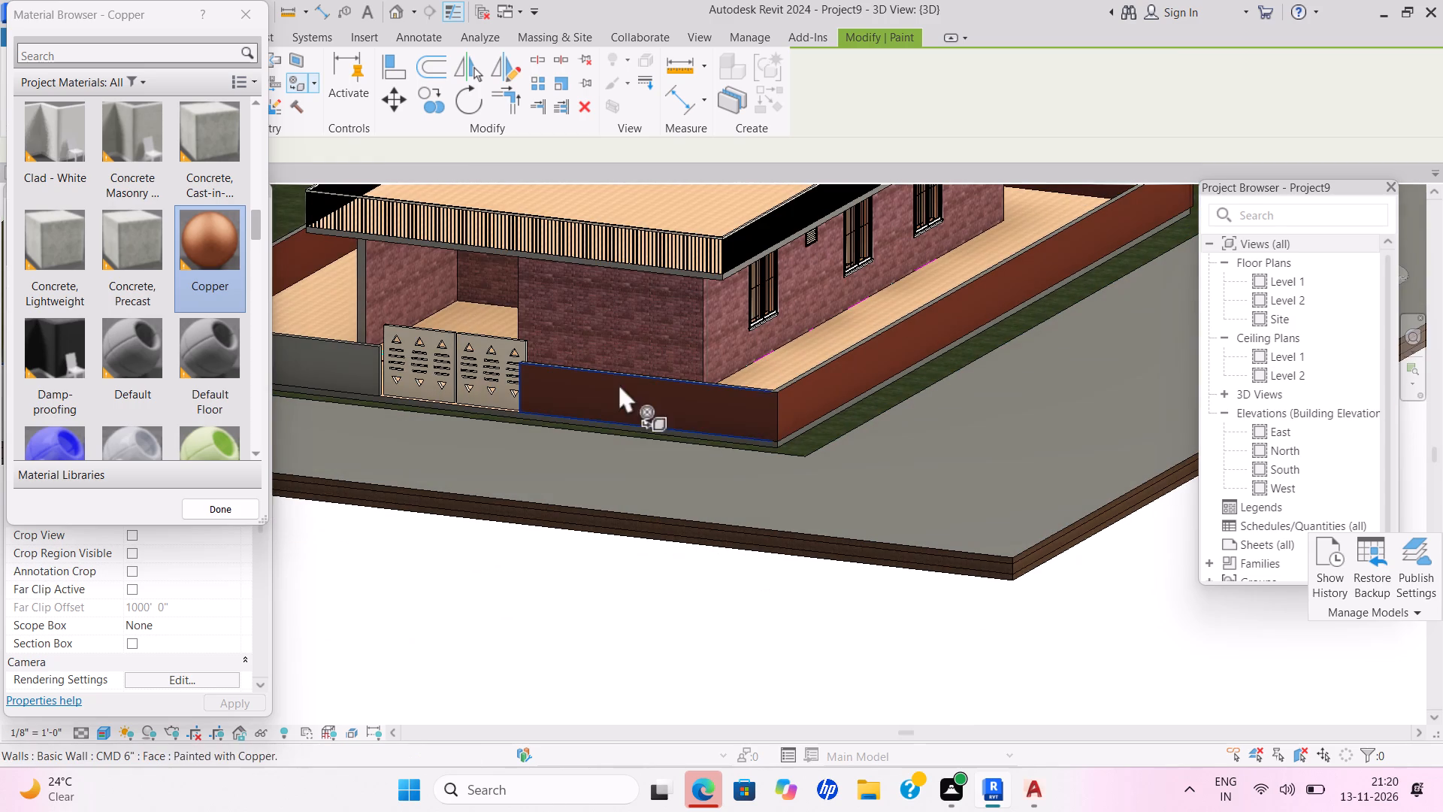
click(357, 345)
scroll(371, 386, down, 1)
shift+scroll(371, 387, up, 1)
shift+scroll(371, 389, down, 1)
shift+scroll(371, 389, up, 1)
shift+middle_drag(373, 390, 469, 404)
scroll(470, 404, up, 3)
scroll(470, 404, down, 2)
scroll(470, 404, up, 2)
scroll(470, 404, down, 1)
middle_drag(470, 404, 476, 413)
scroll(471, 404, up, 3)
scroll(477, 411, down, 1)
scroll(477, 411, up, 2)
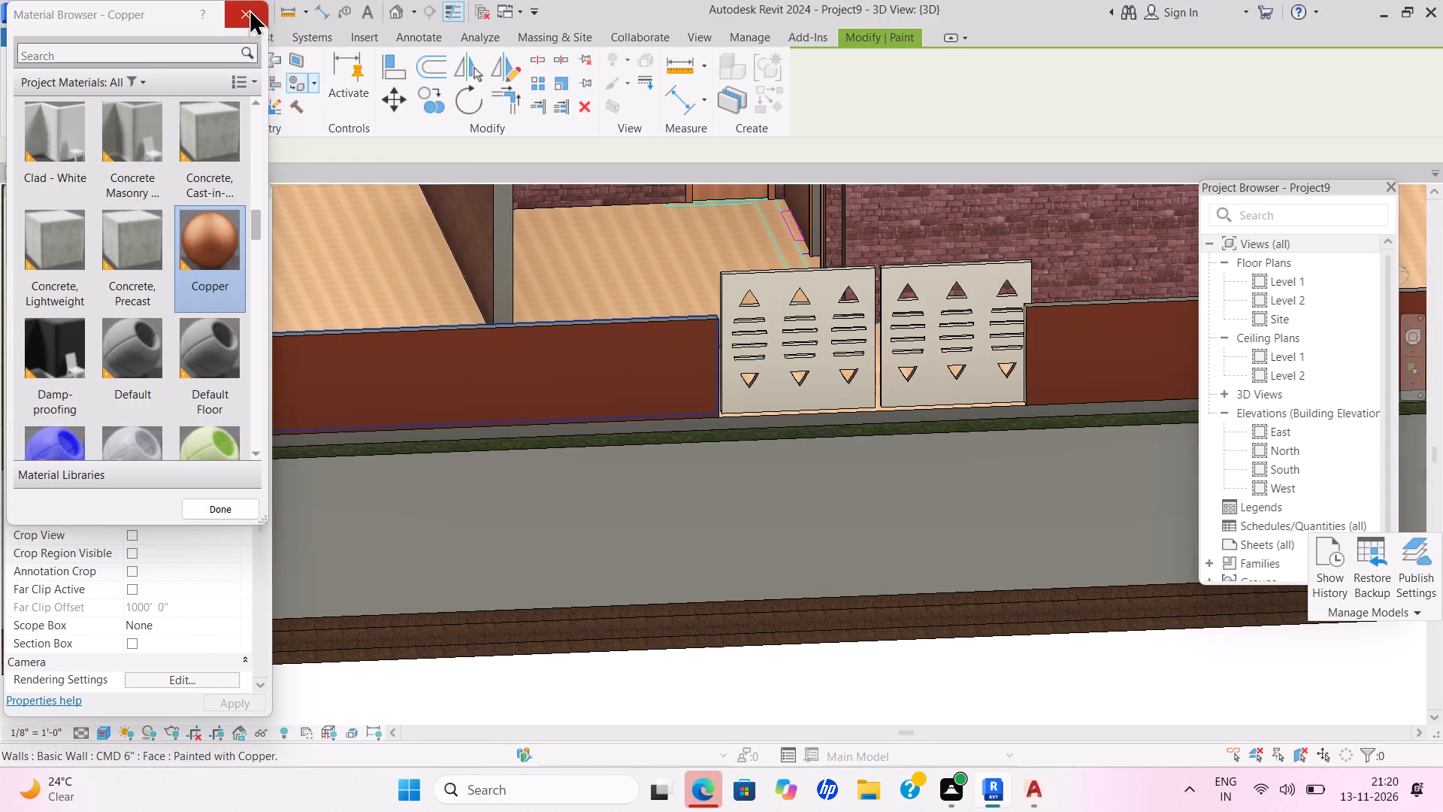
click(249, 8)
In the Level 1 floor plan, load the 2012 Porsche 911 Carrera S car family from the cars folder for placement.
click(89, 169)
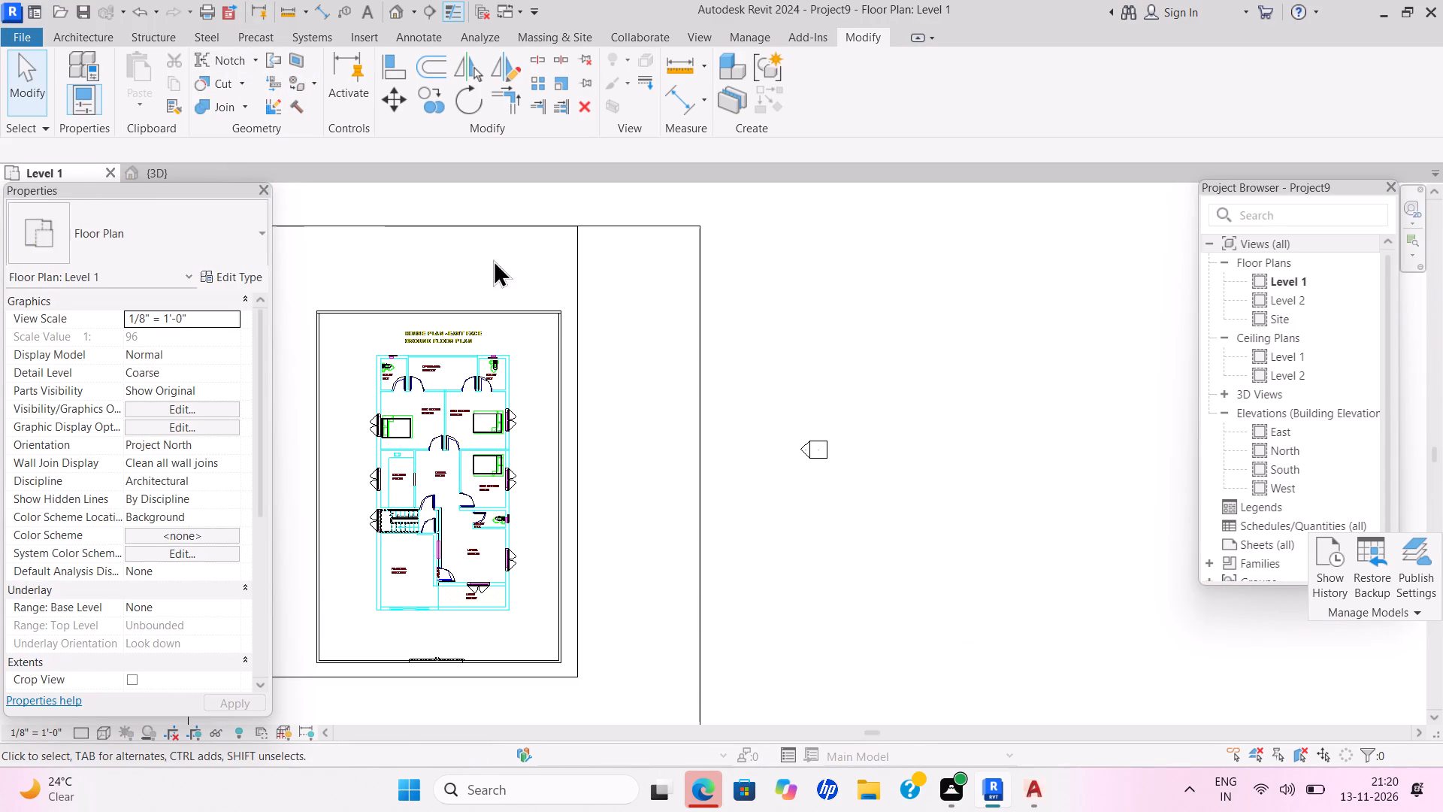
scroll(616, 432, up, 1)
middle_drag(643, 376, 676, 283)
scroll(673, 286, down, 1)
scroll(673, 286, up, 1)
scroll(673, 286, down, 1)
scroll(673, 284, up, 1)
scroll(673, 284, down, 1)
scroll(674, 283, up, 2)
scroll(676, 283, down, 1)
scroll(678, 283, up, 3)
click(98, 38)
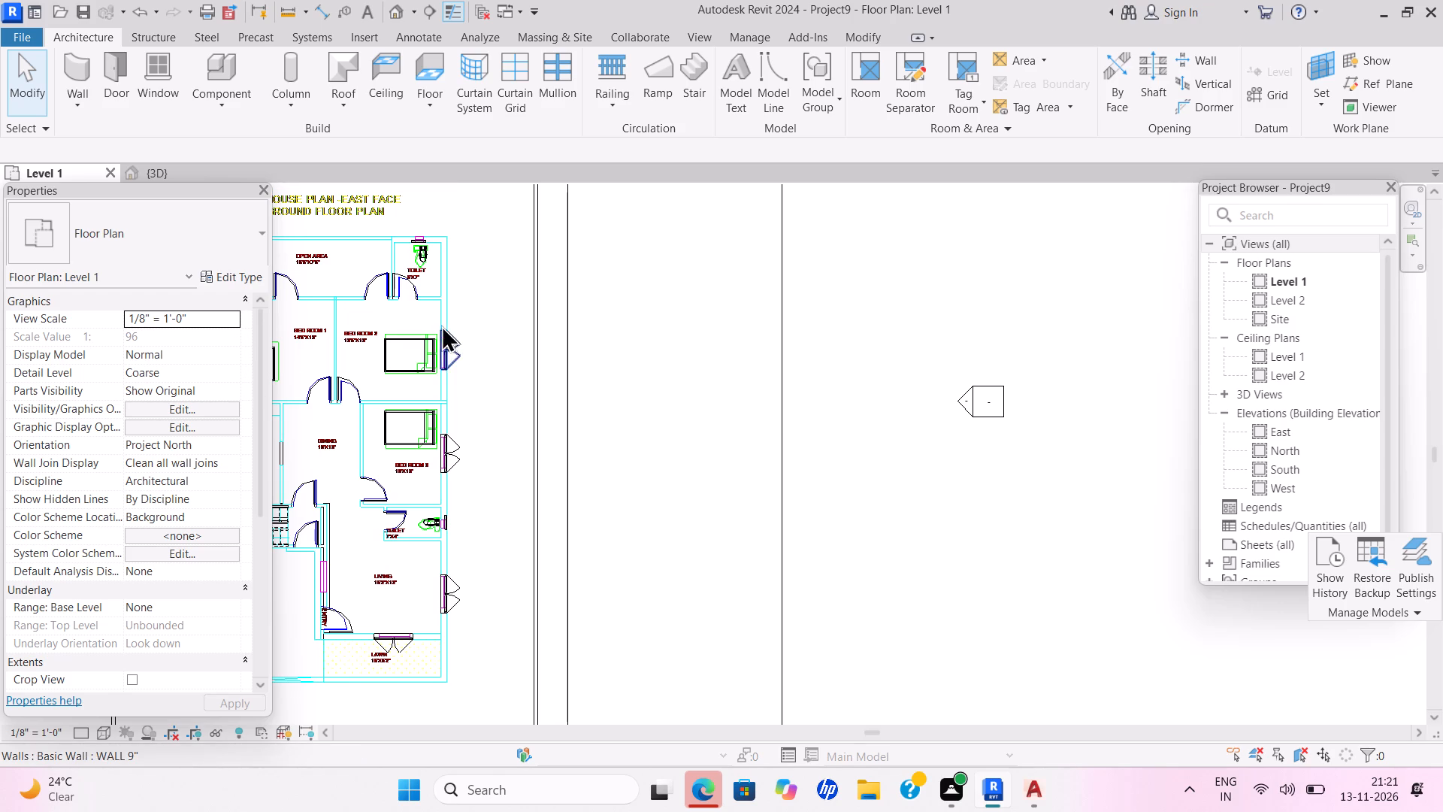
click(249, 114)
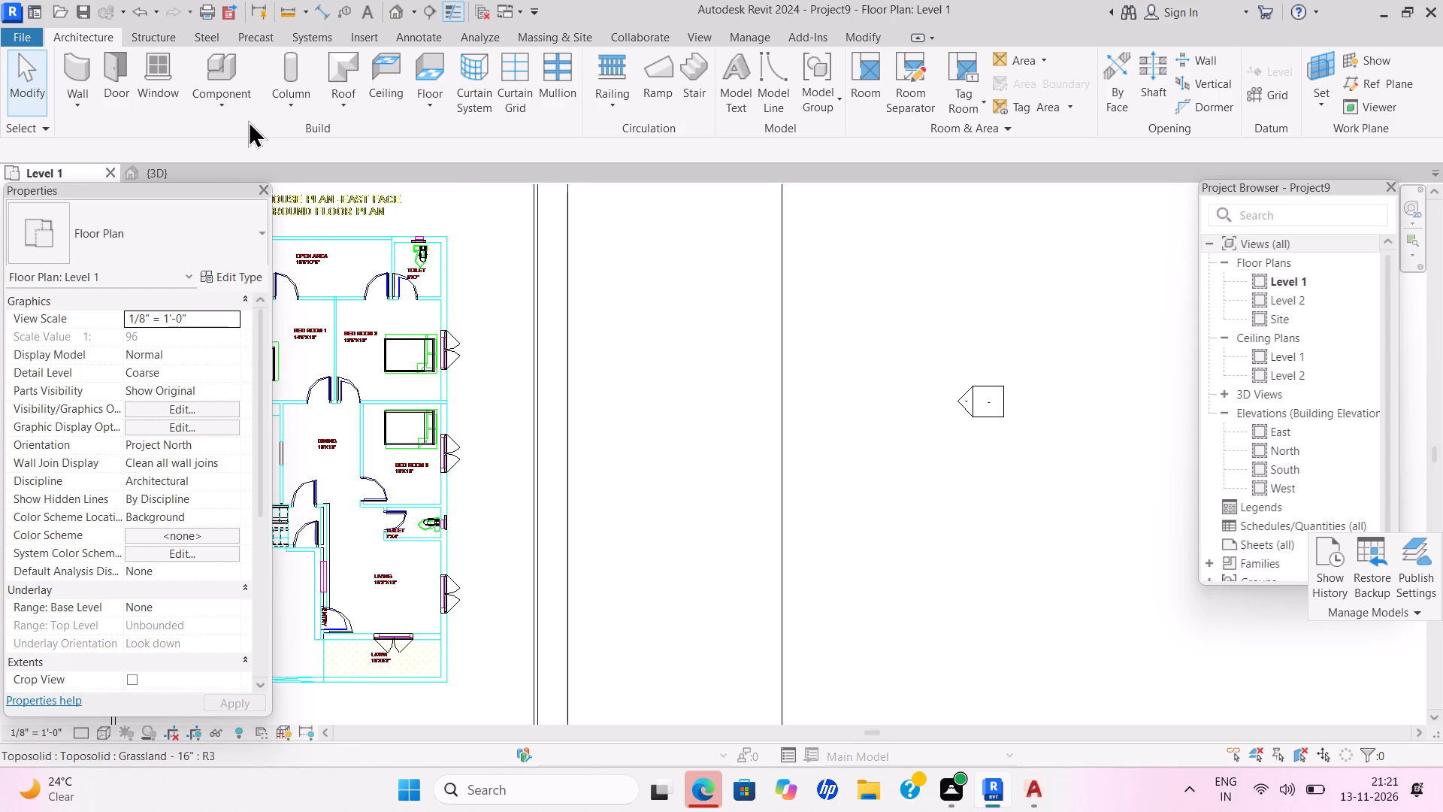
click(242, 116)
click(246, 134)
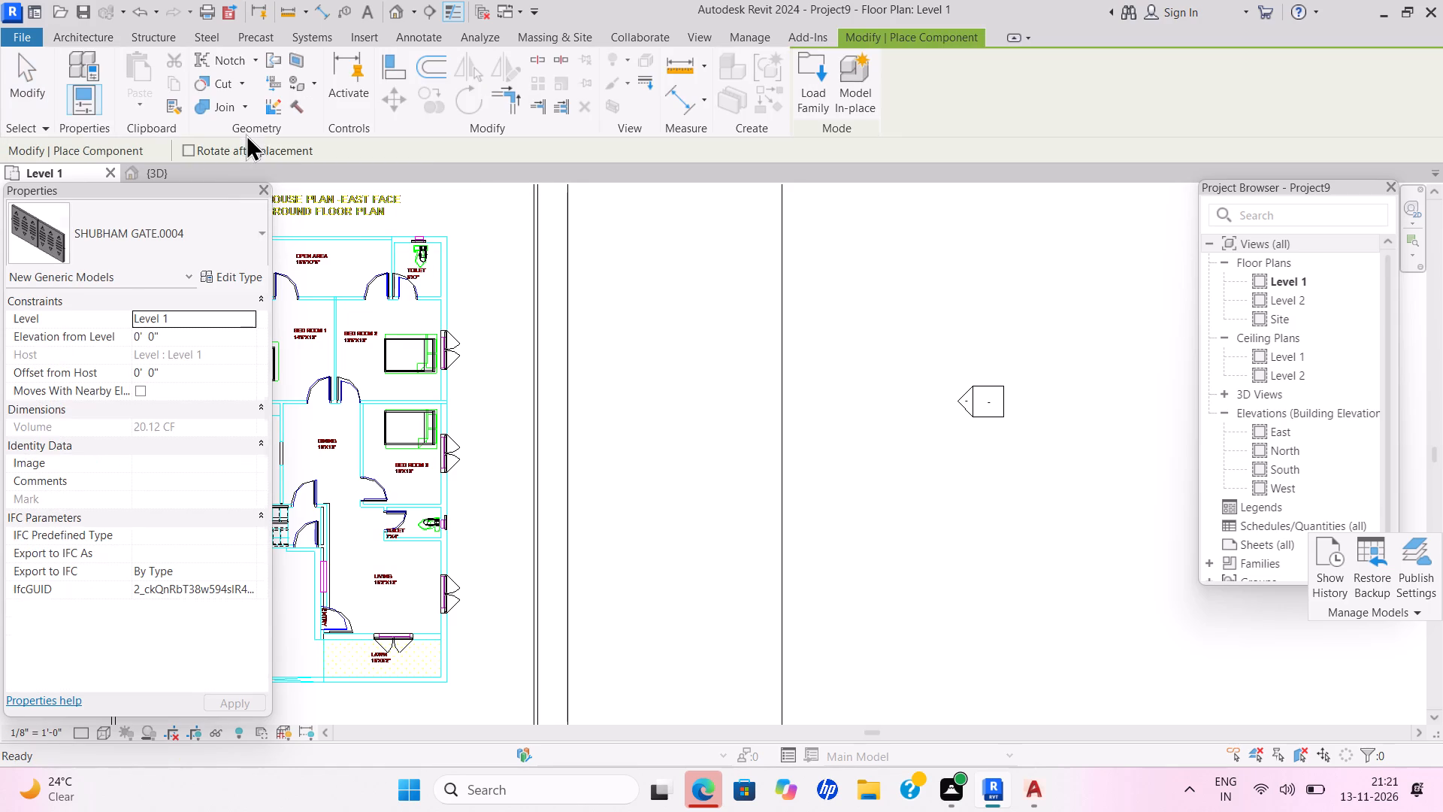
double_click(806, 112)
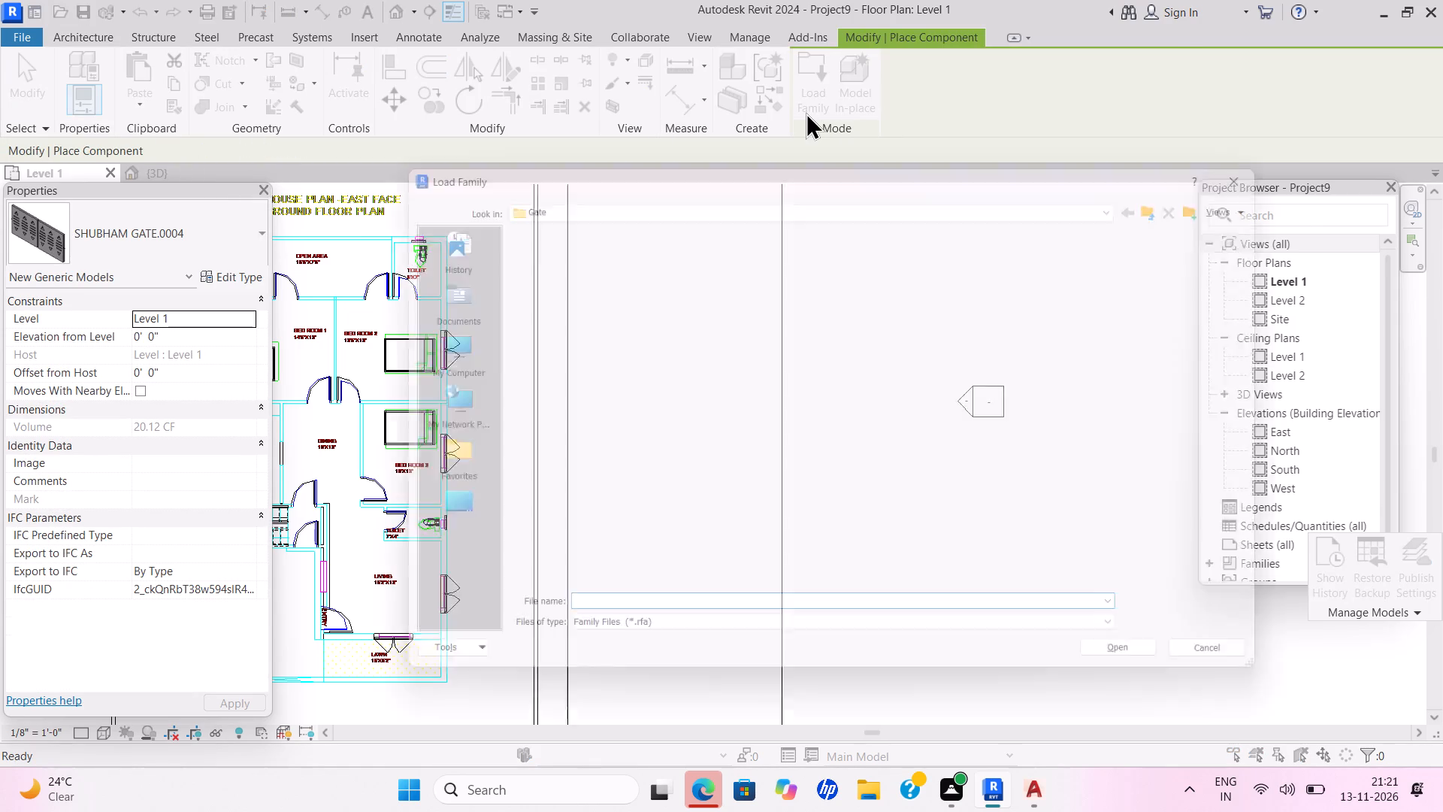
double_click(418, 301)
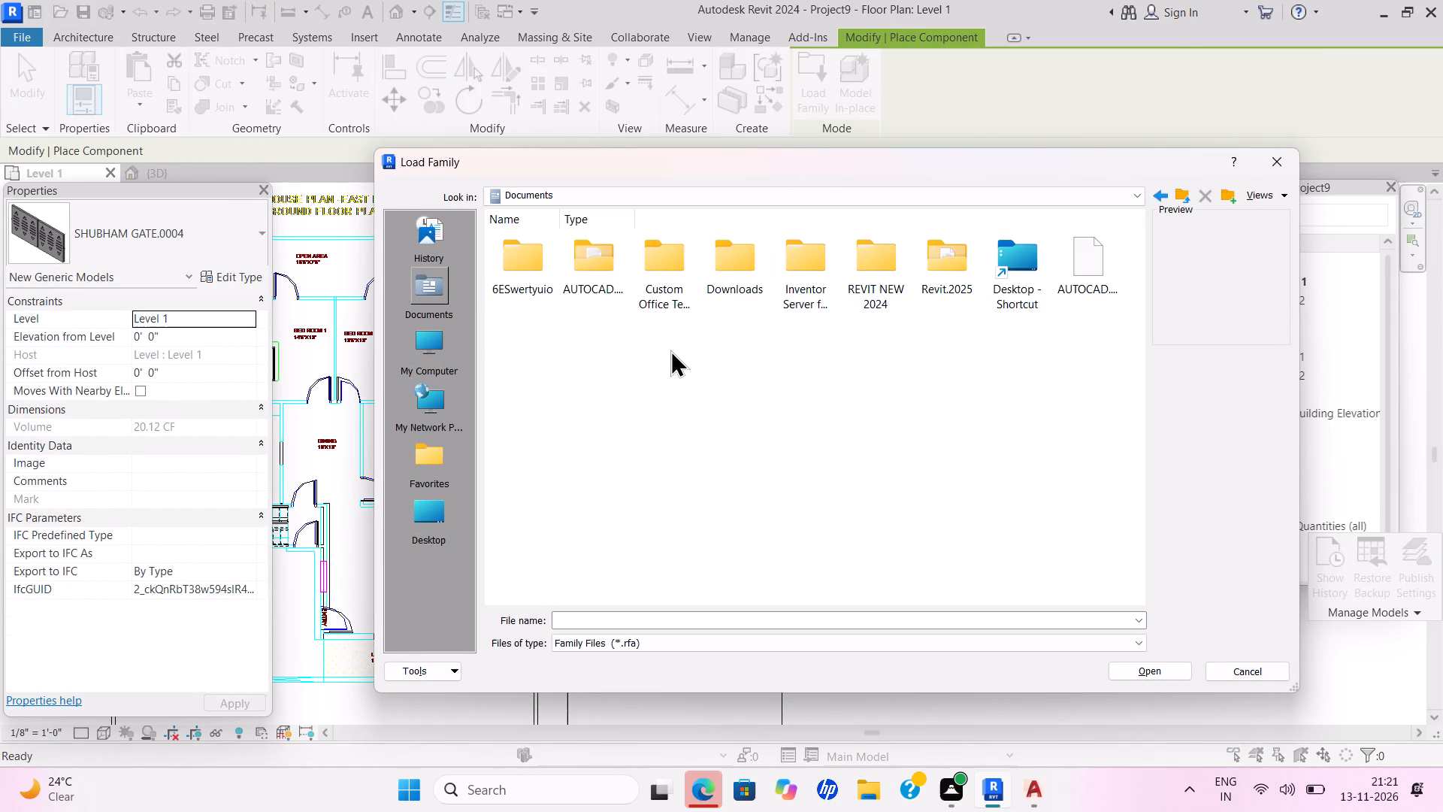
double_click(539, 270)
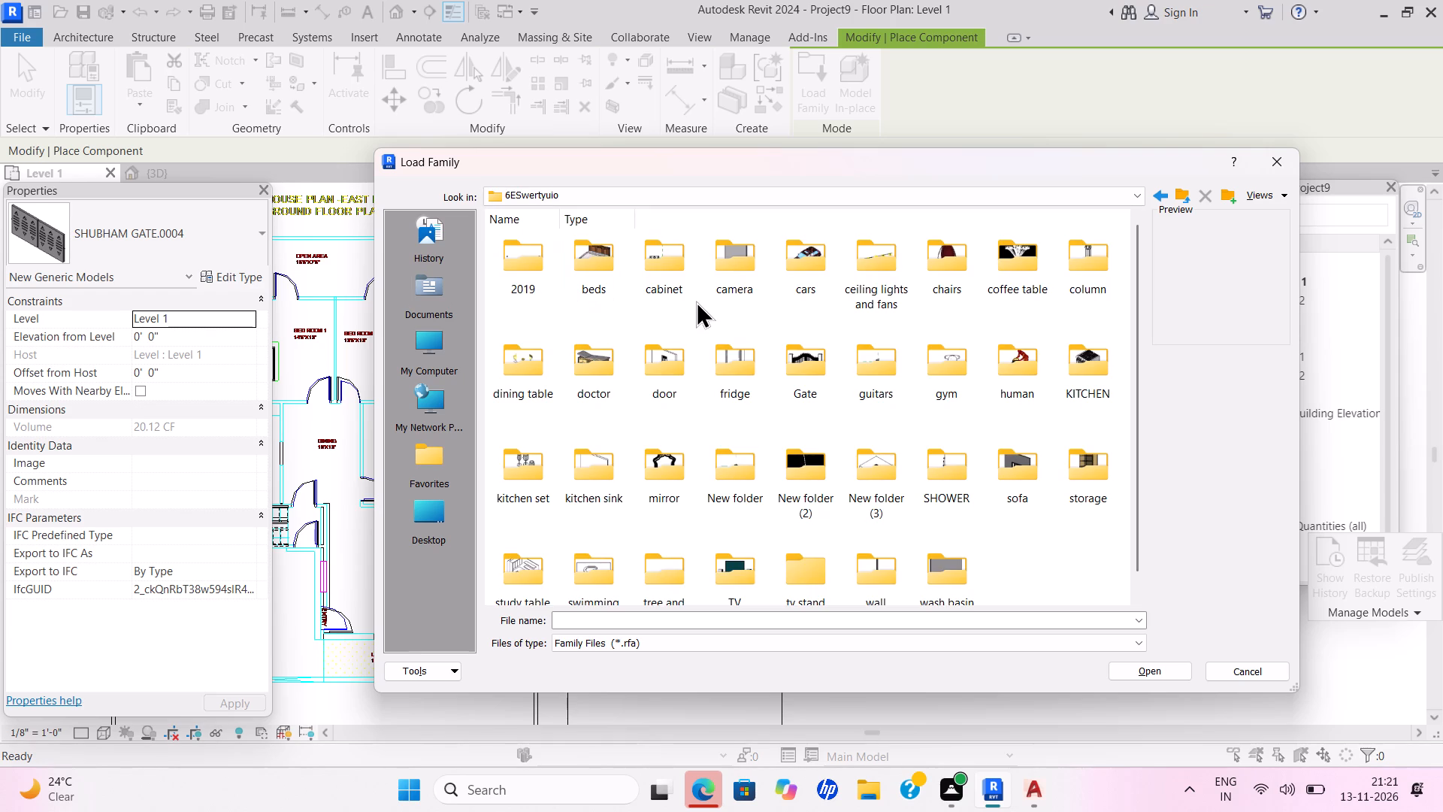
double_click(797, 276)
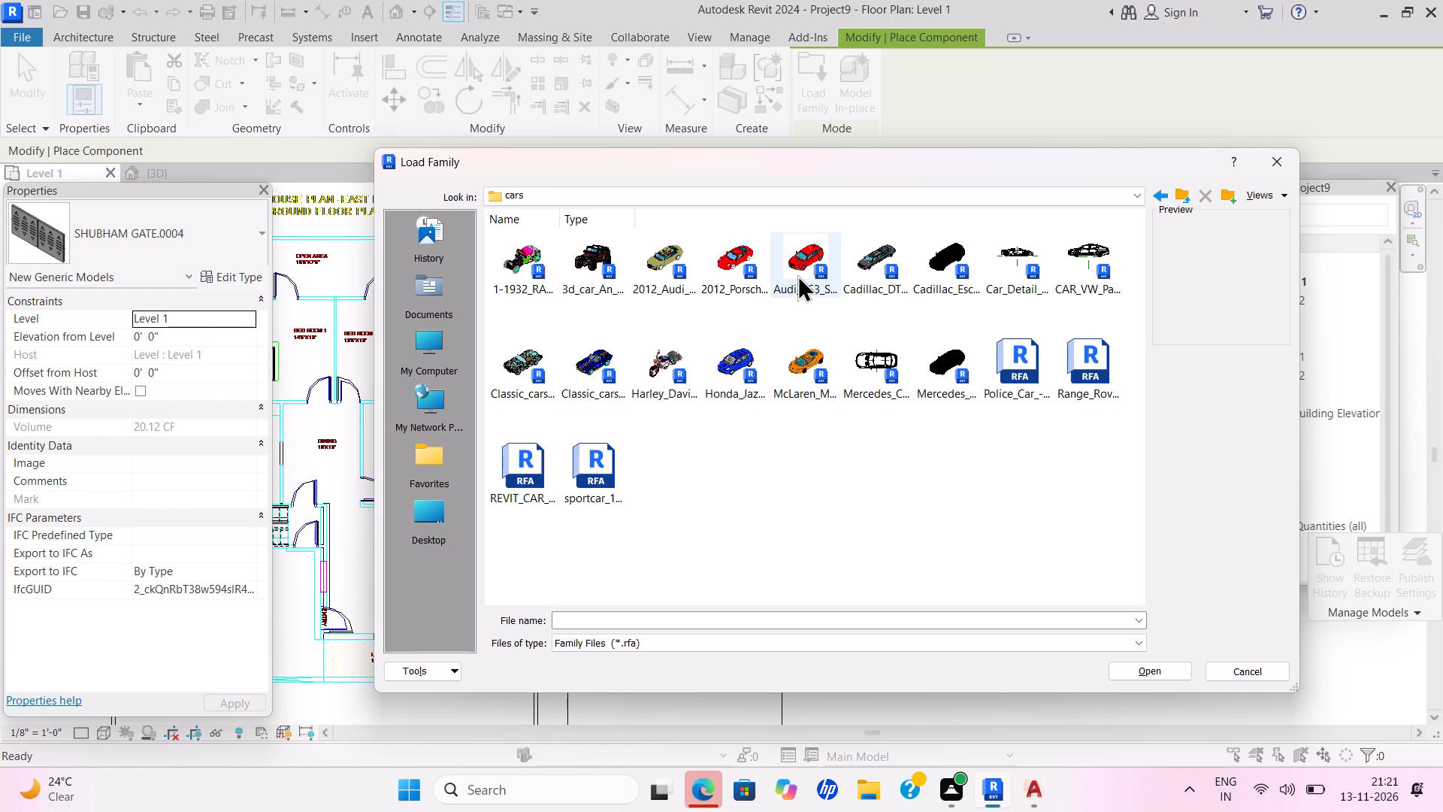
double_click(746, 272)
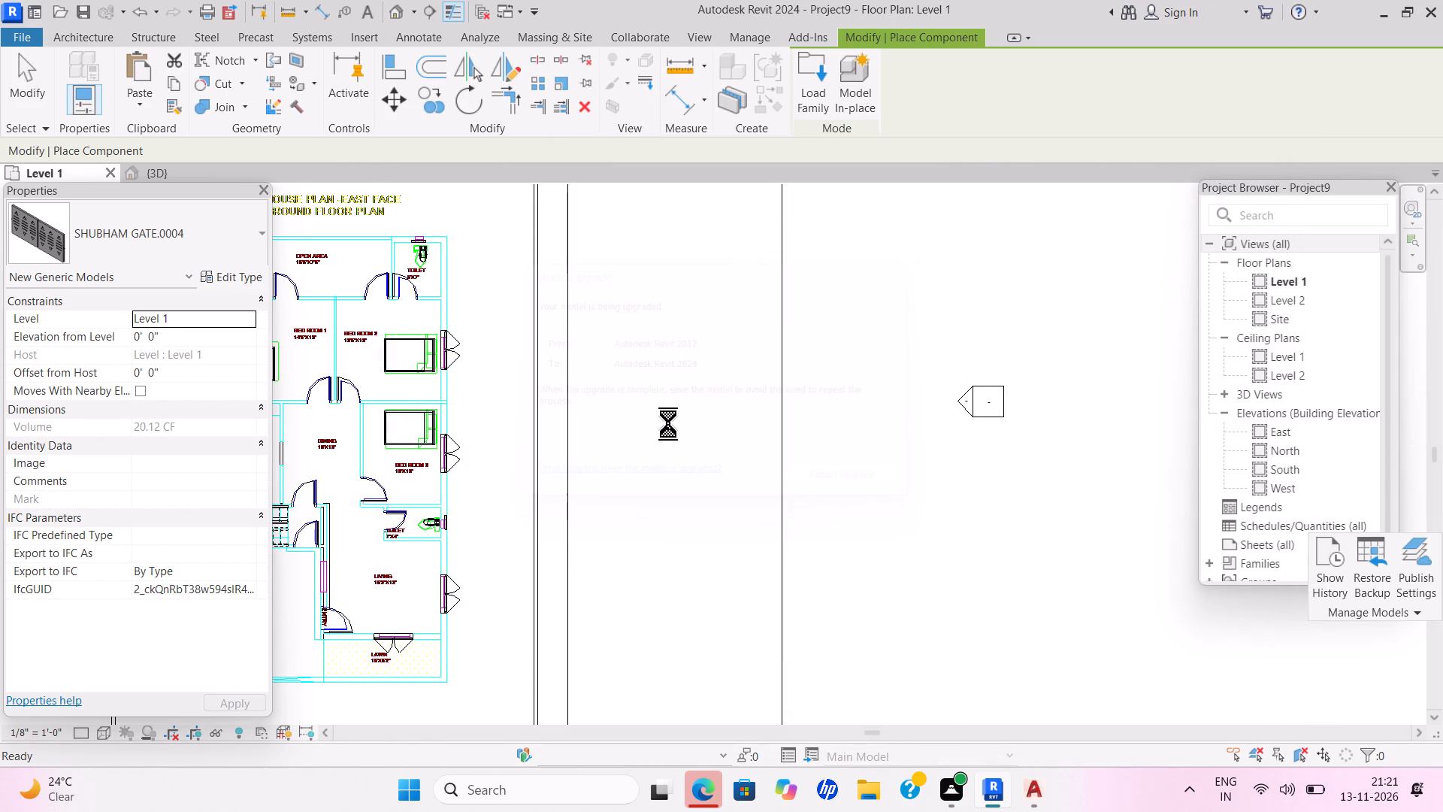
Place the Porsche on the strip beside the house, about 18 feet outside the long boundary wall, near the front of the house.
scroll(695, 475, down, 1)
middle_drag(703, 477, 736, 296)
scroll(647, 449, up, 1)
middle_drag(644, 449, 682, 317)
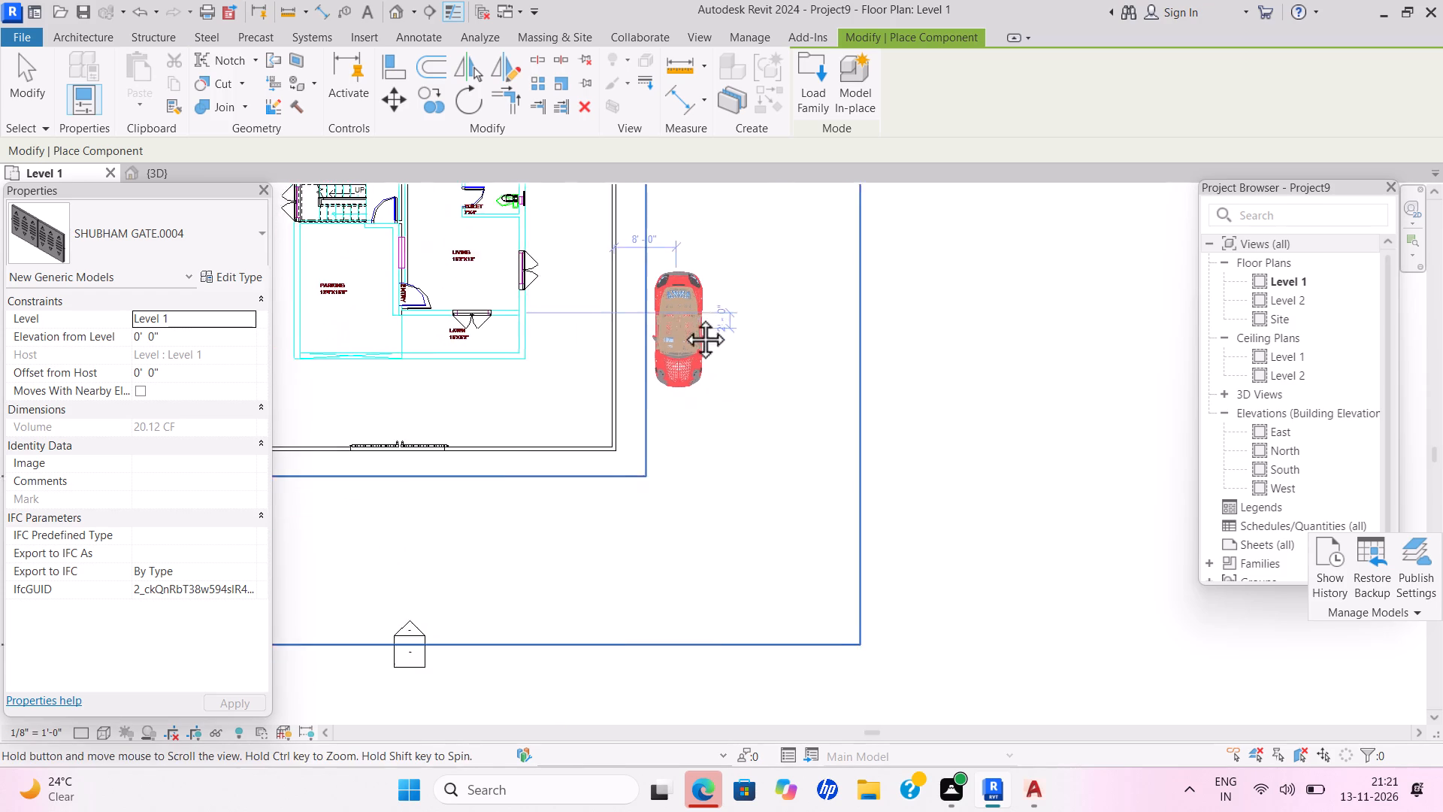
middle_drag(682, 317, 684, 310)
scroll(684, 313, up, 1)
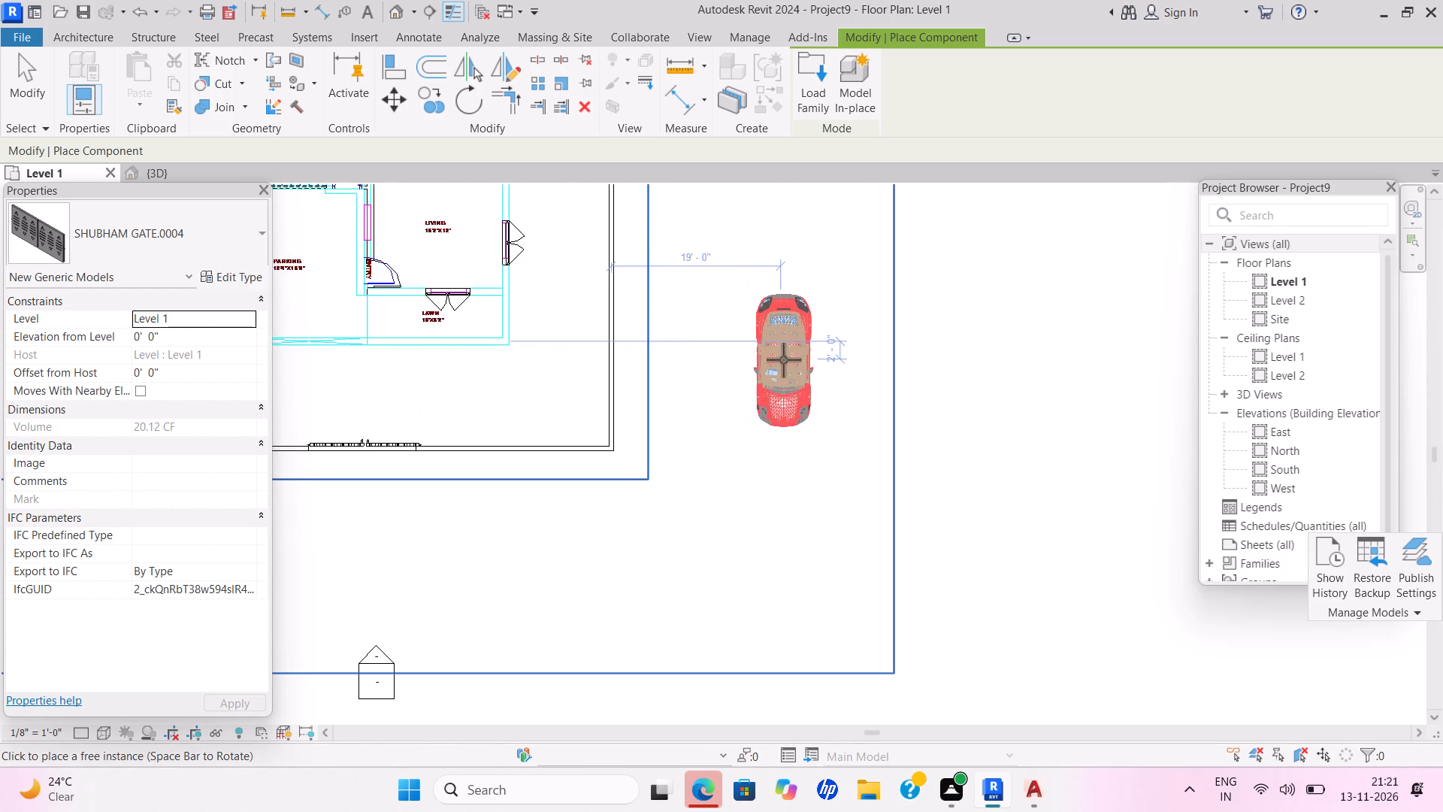
click(773, 349)
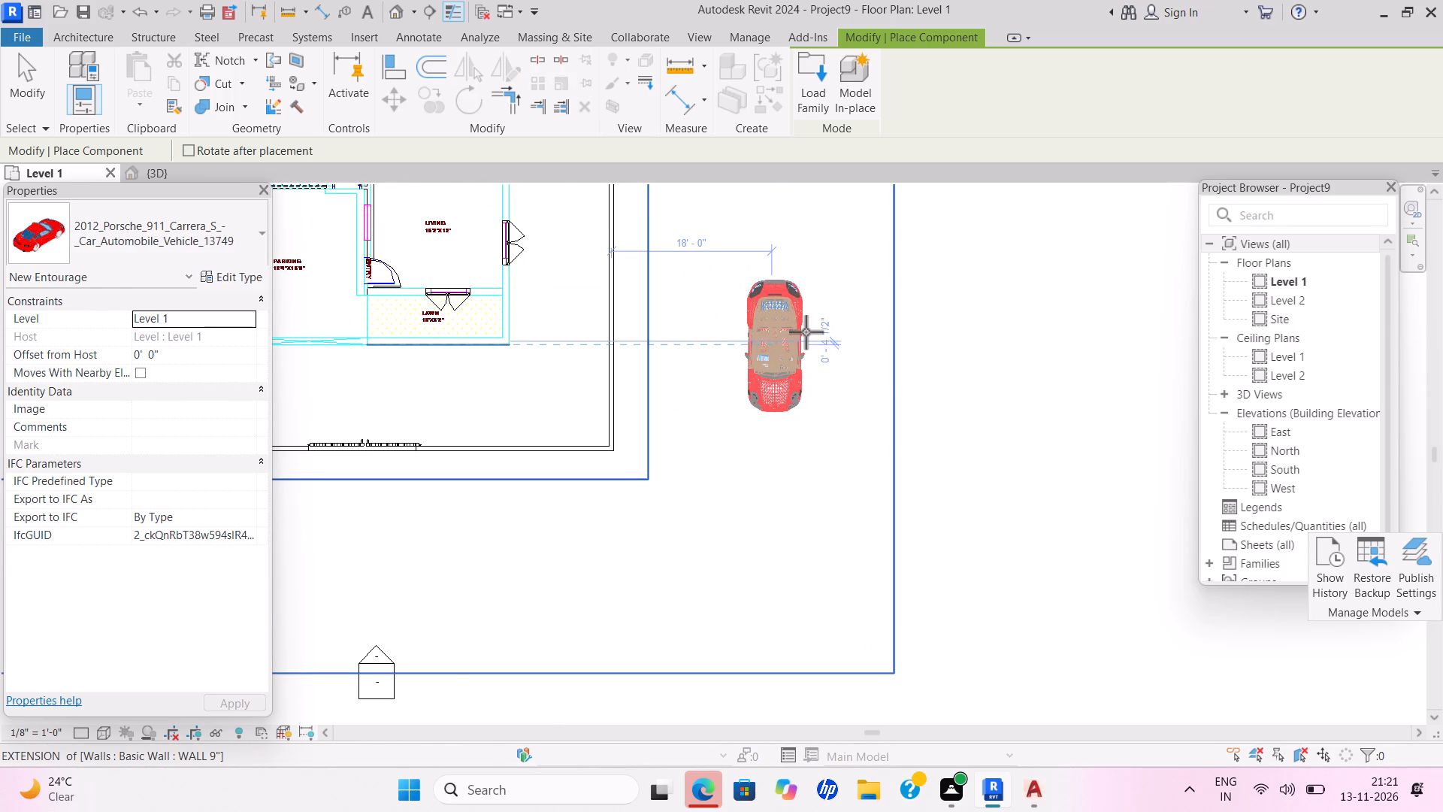
key(Escape)
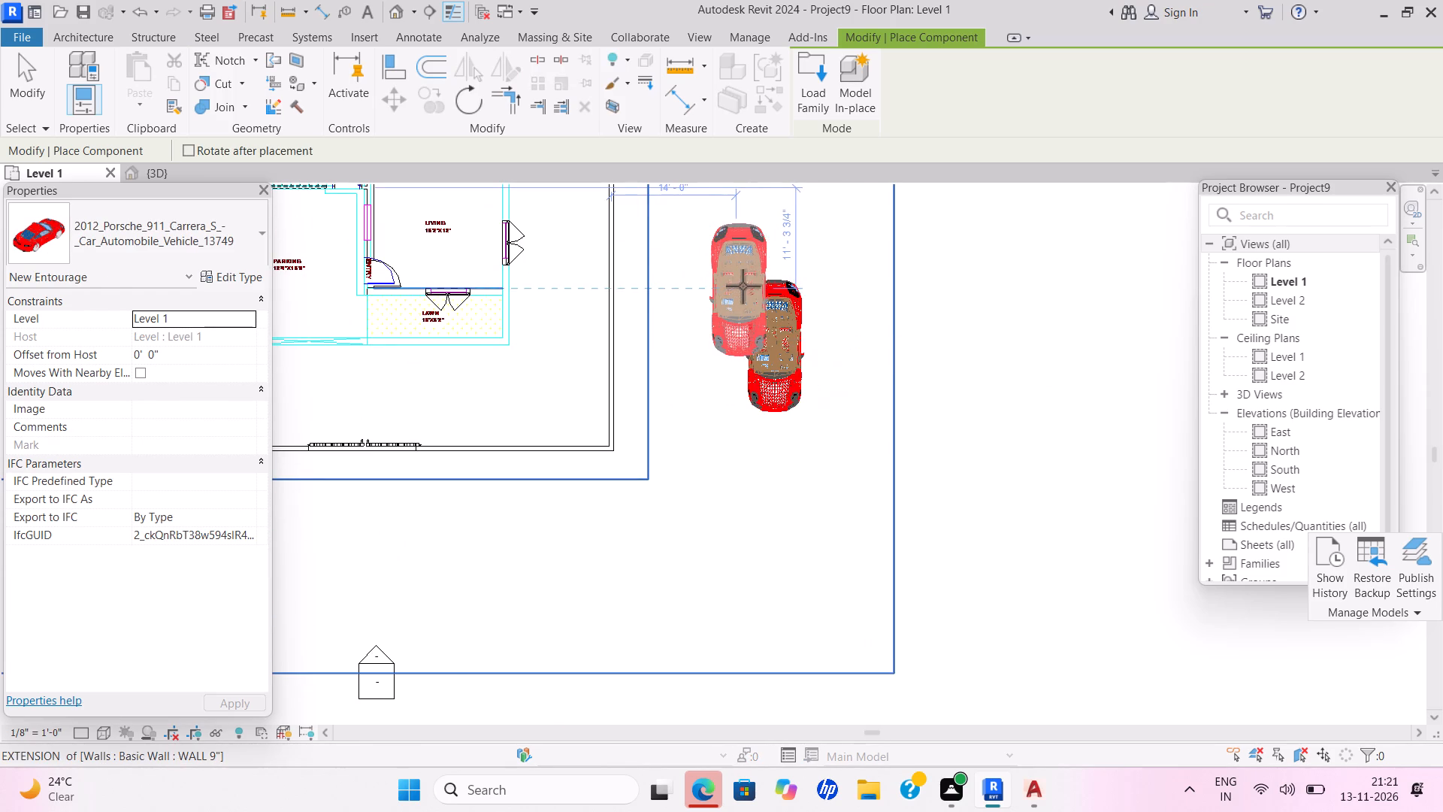
key(Escape)
key(Escape)
key(Escape)
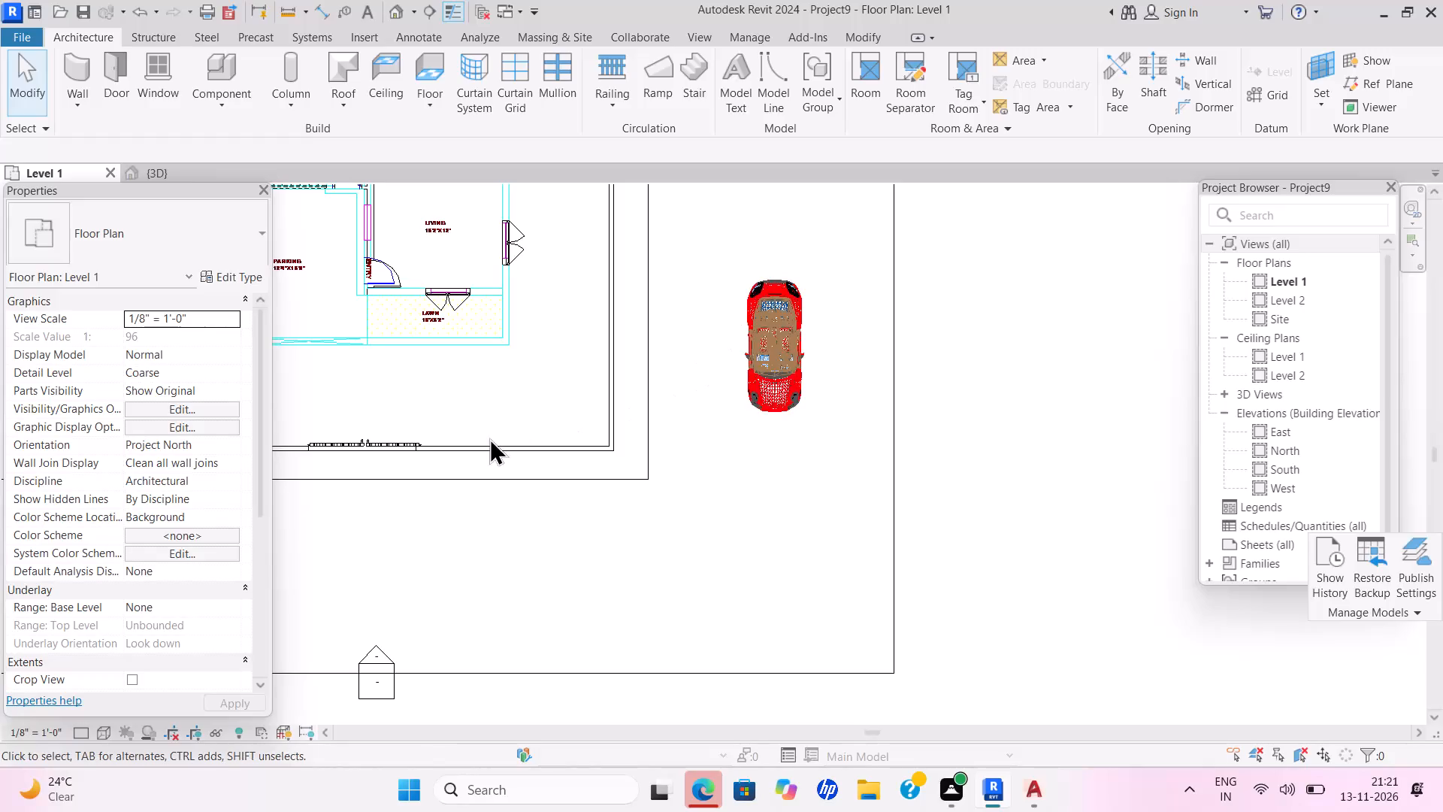
Load the Bamboo plant family from the tree folder of the 6ESwertyuio library as a component.
middle_drag(489, 442, 885, 426)
key(Escape)
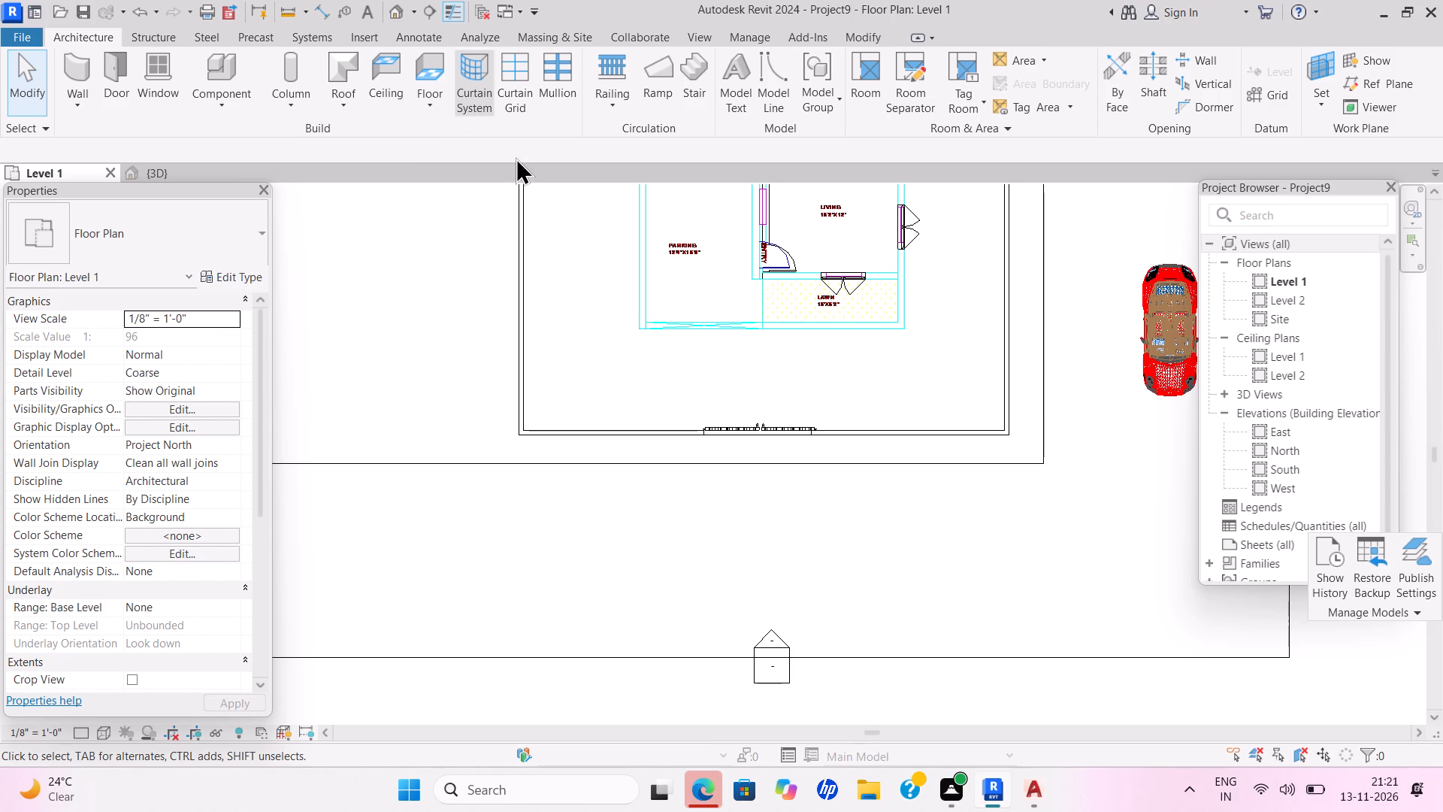
click(238, 112)
click(262, 140)
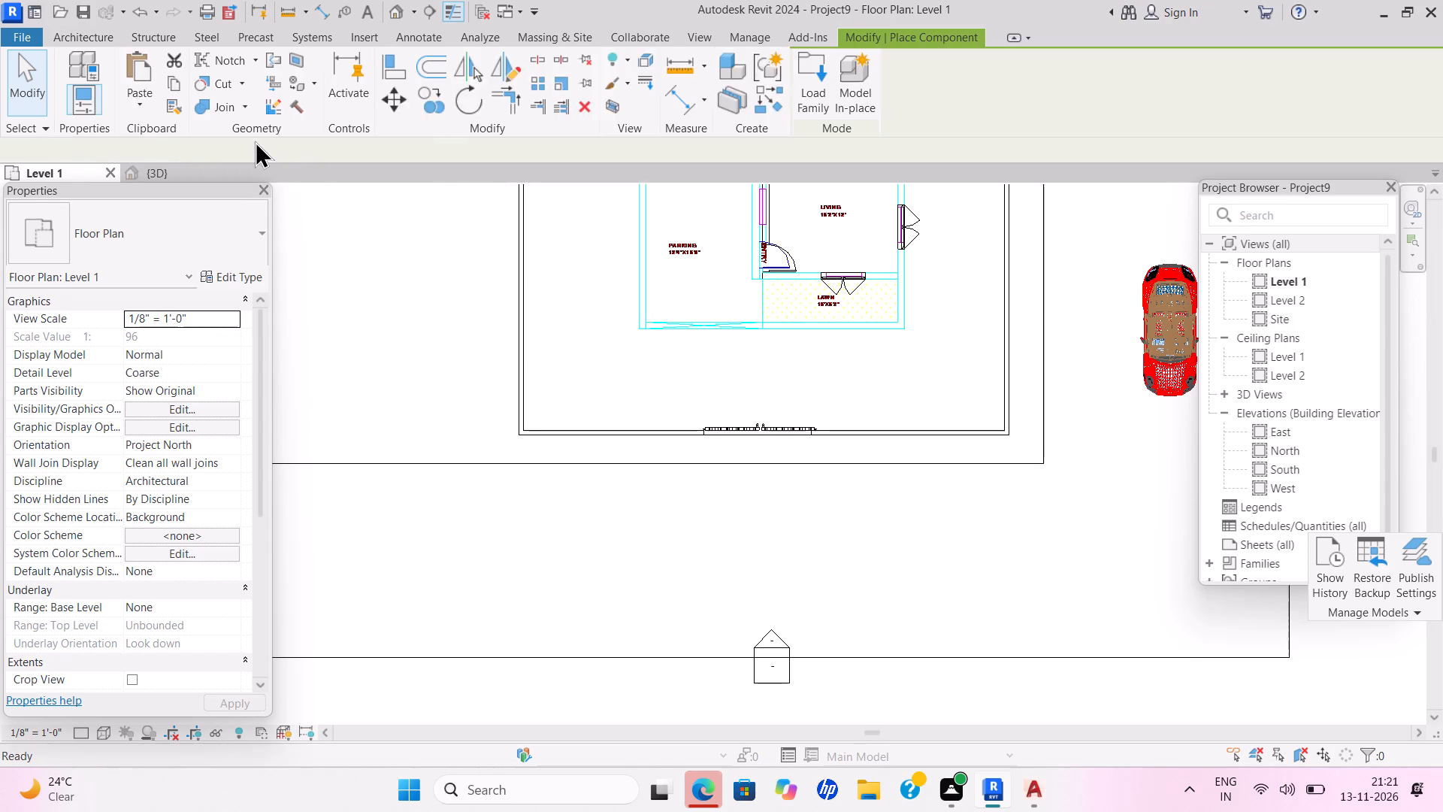
double_click(801, 94)
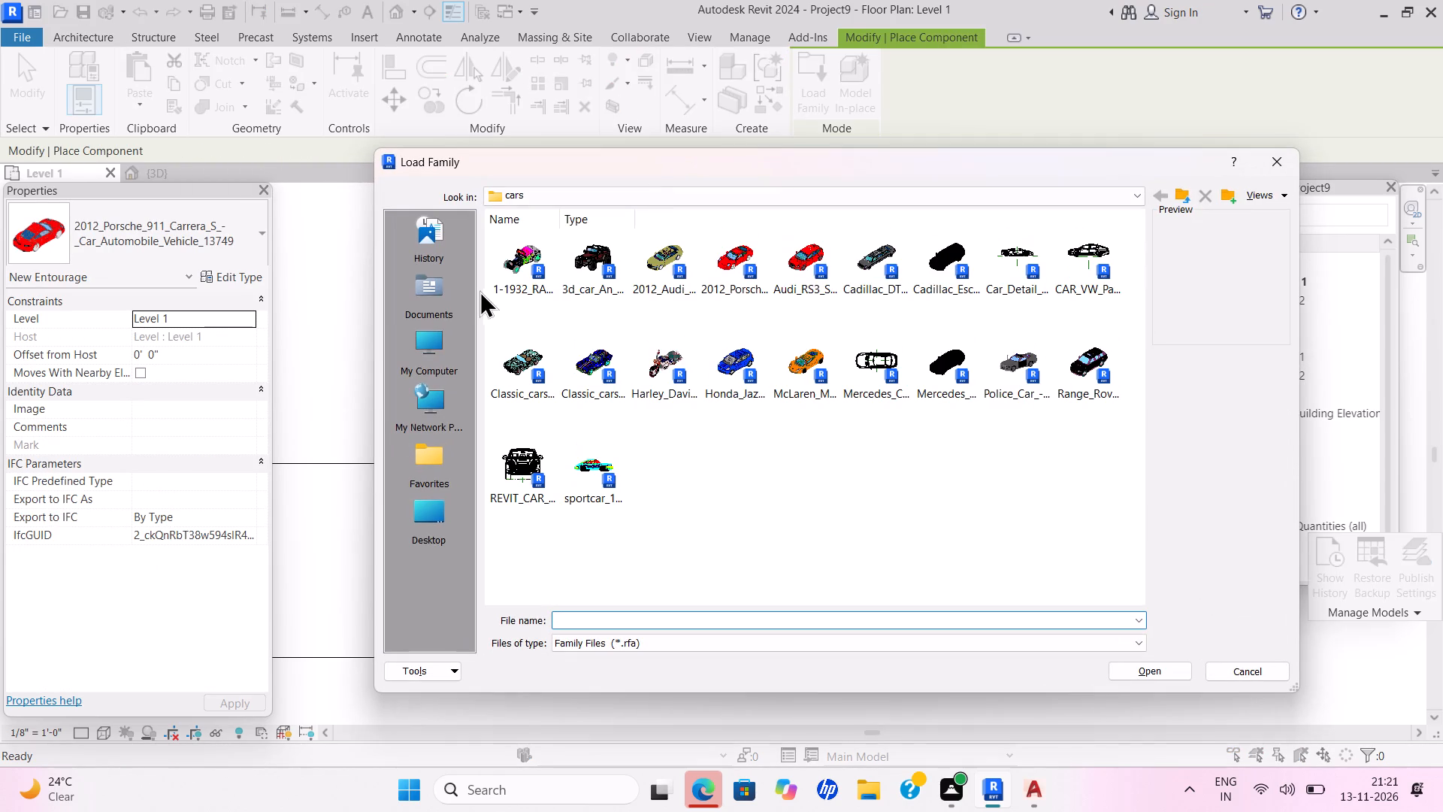
double_click(428, 290)
double_click(540, 259)
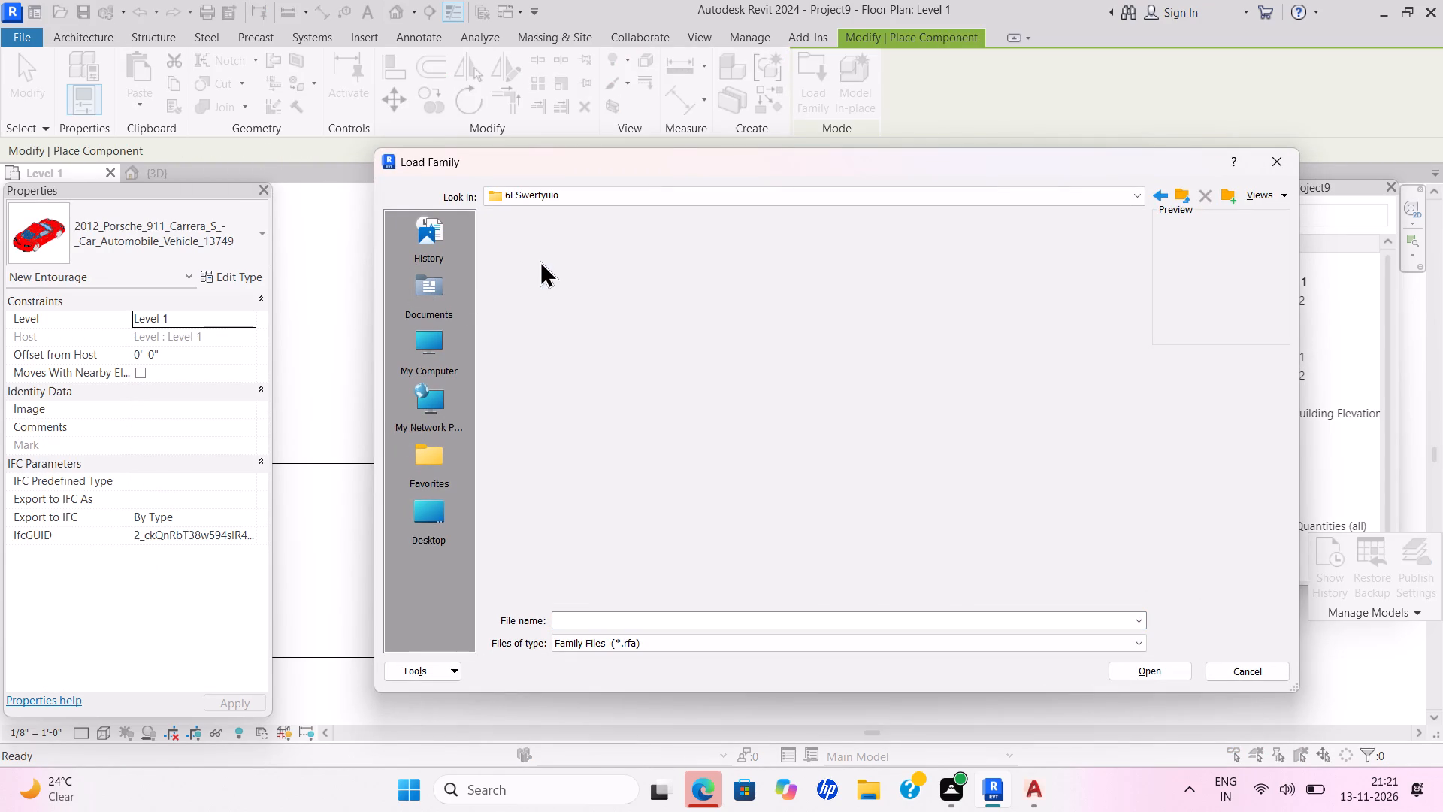
double_click(666, 582)
double_click(543, 377)
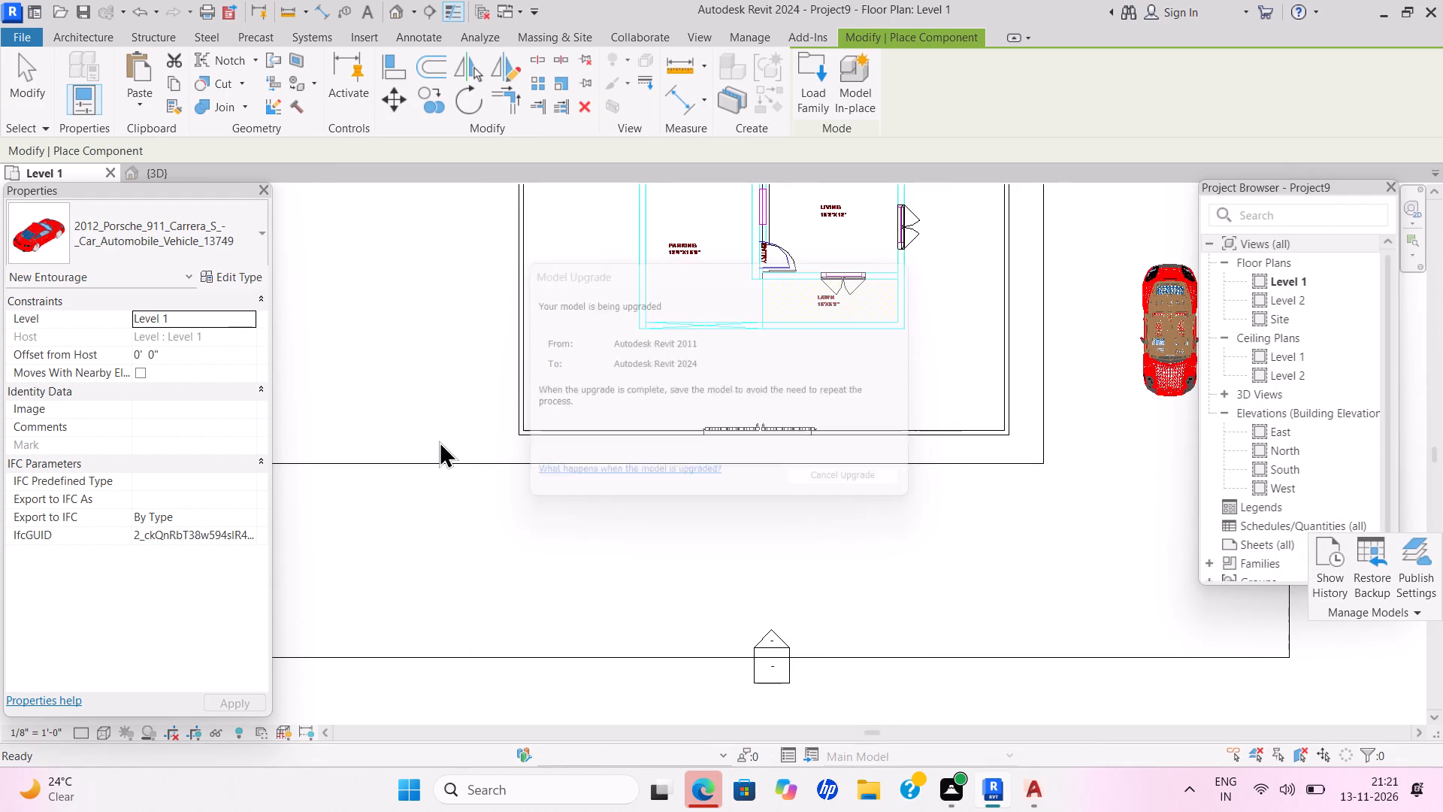
Place one bamboo plant on the grass about 20 feet outside the long boundary wall opposite the car, near the front corner.
scroll(443, 459, down, 1)
scroll(449, 461, up, 1)
middle_drag(450, 462, 664, 523)
scroll(564, 499, down, 1)
scroll(647, 517, up, 1)
scroll(649, 518, down, 1)
scroll(650, 521, up, 2)
scroll(476, 488, down, 1)
scroll(476, 488, up, 1)
scroll(476, 488, down, 1)
scroll(476, 488, up, 1)
middle_drag(480, 496, 622, 525)
scroll(497, 510, down, 4)
scroll(575, 532, up, 1)
scroll(579, 534, down, 1)
scroll(585, 535, up, 1)
scroll(587, 535, down, 3)
scroll(609, 538, up, 2)
scroll(610, 538, down, 1)
scroll(610, 538, up, 1)
scroll(612, 537, down, 2)
scroll(613, 535, up, 1)
scroll(634, 507, down, 2)
scroll(640, 498, up, 1)
scroll(640, 498, down, 2)
scroll(640, 498, up, 1)
scroll(640, 498, down, 1)
middle_click(640, 498)
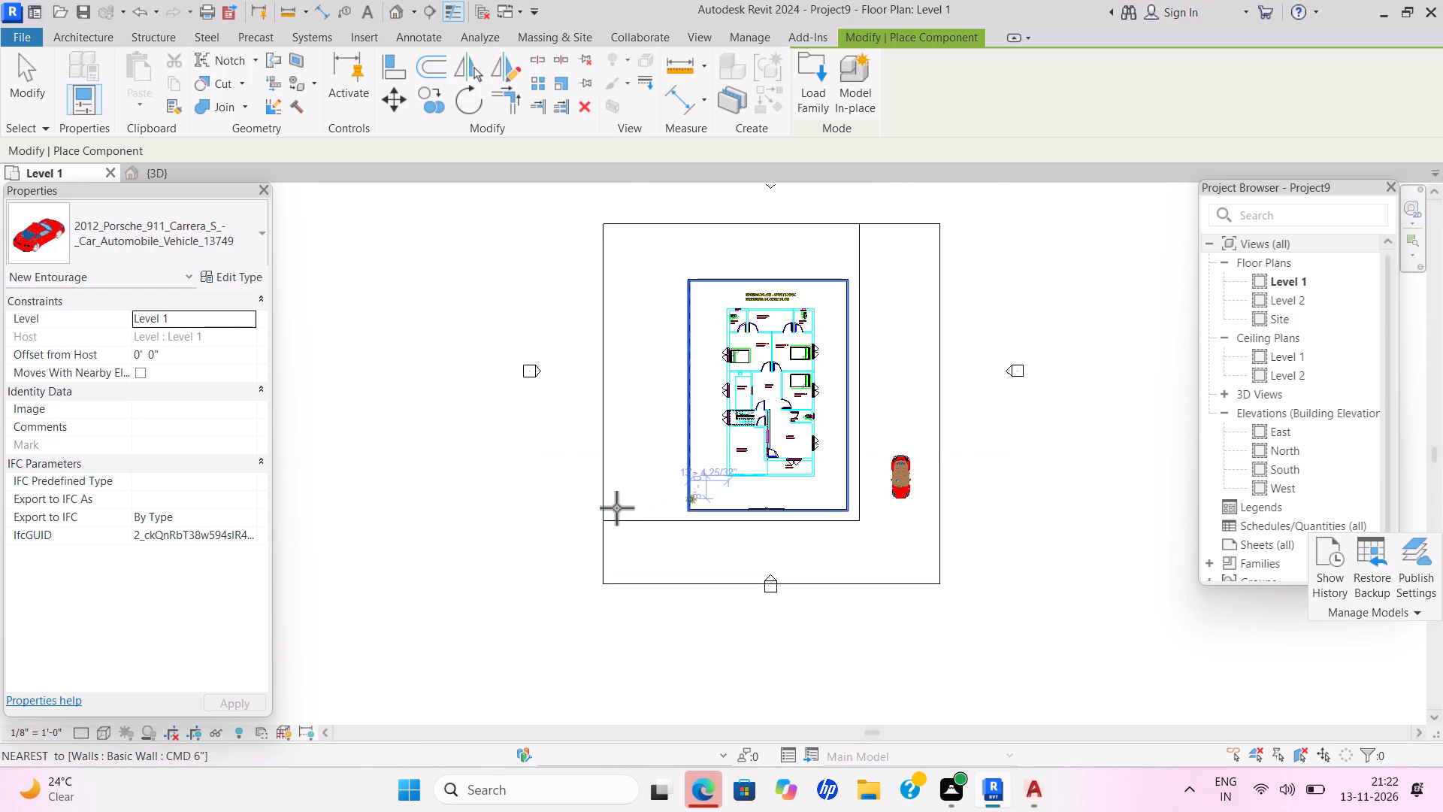
click(635, 509)
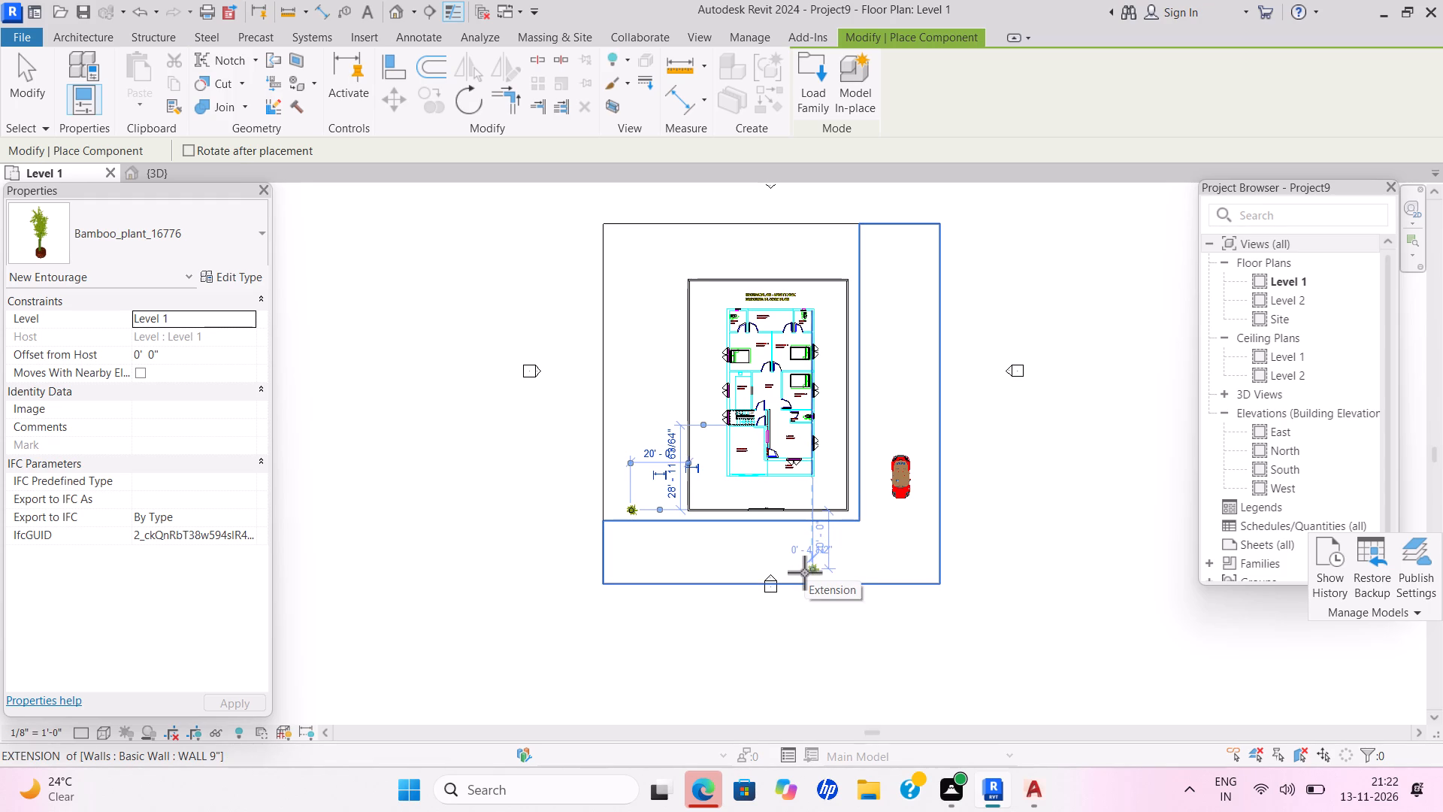
key(Escape)
key(Escape)
key(Escape)
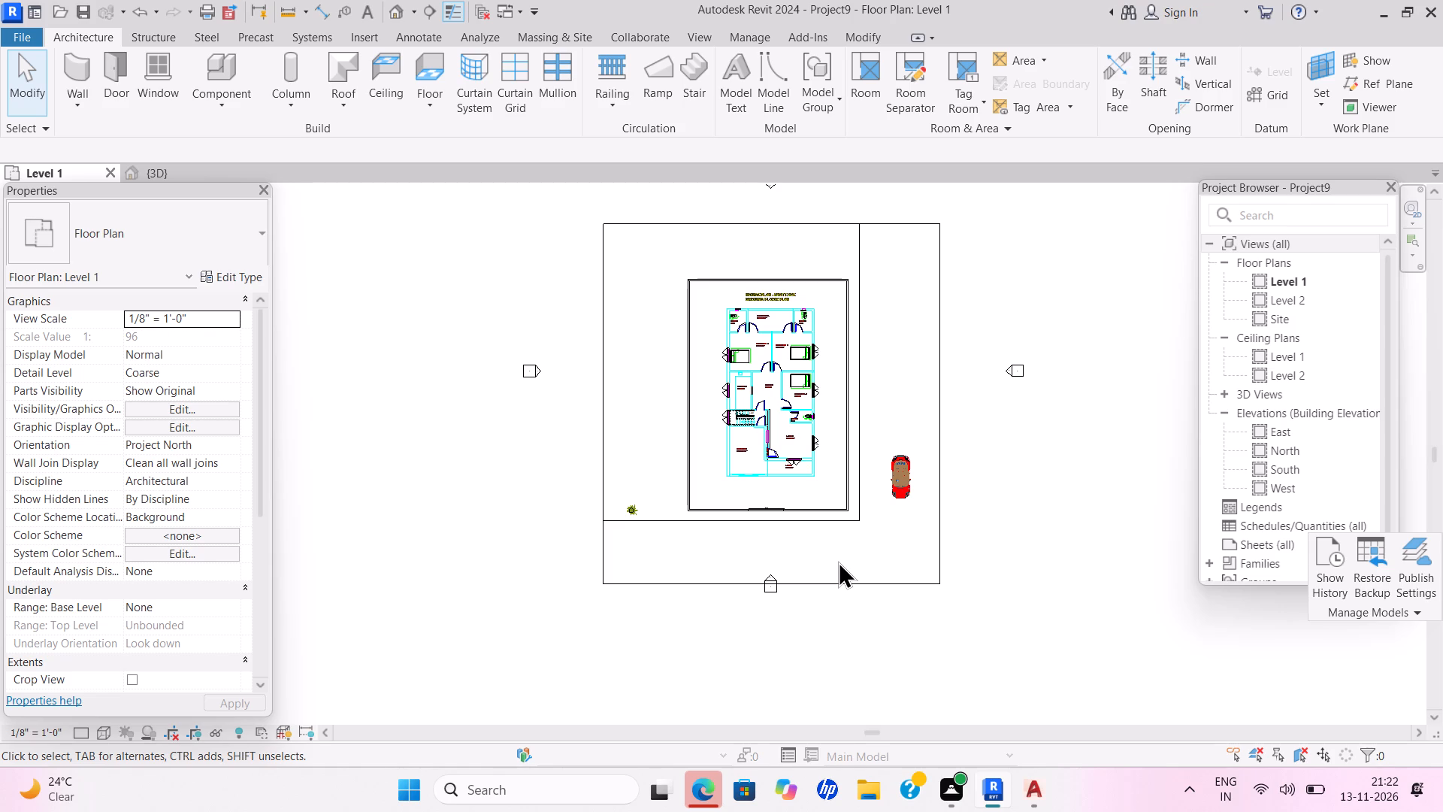
Open the South elevation and examine the house, car, plant and level lines.
click(154, 173)
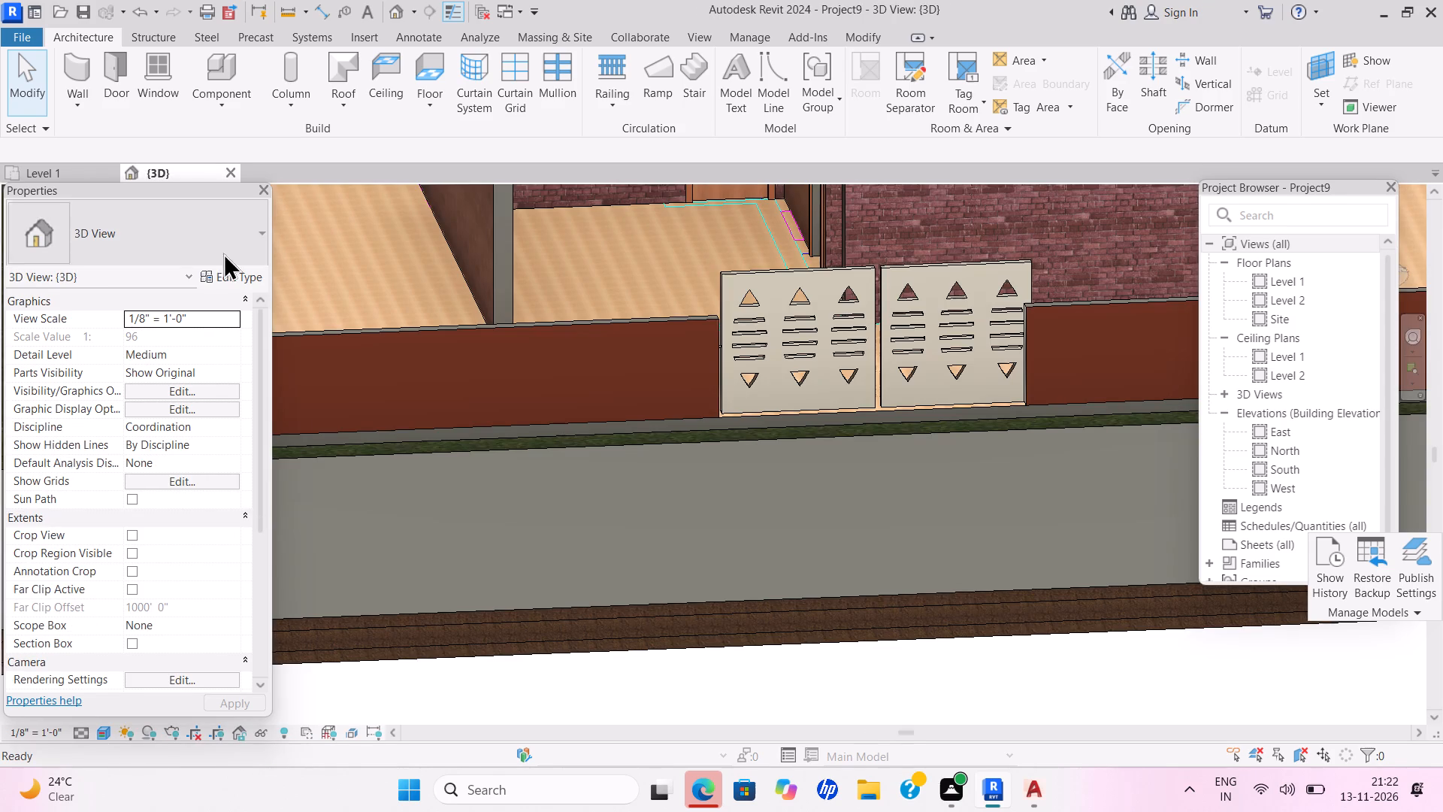
double_click(1304, 471)
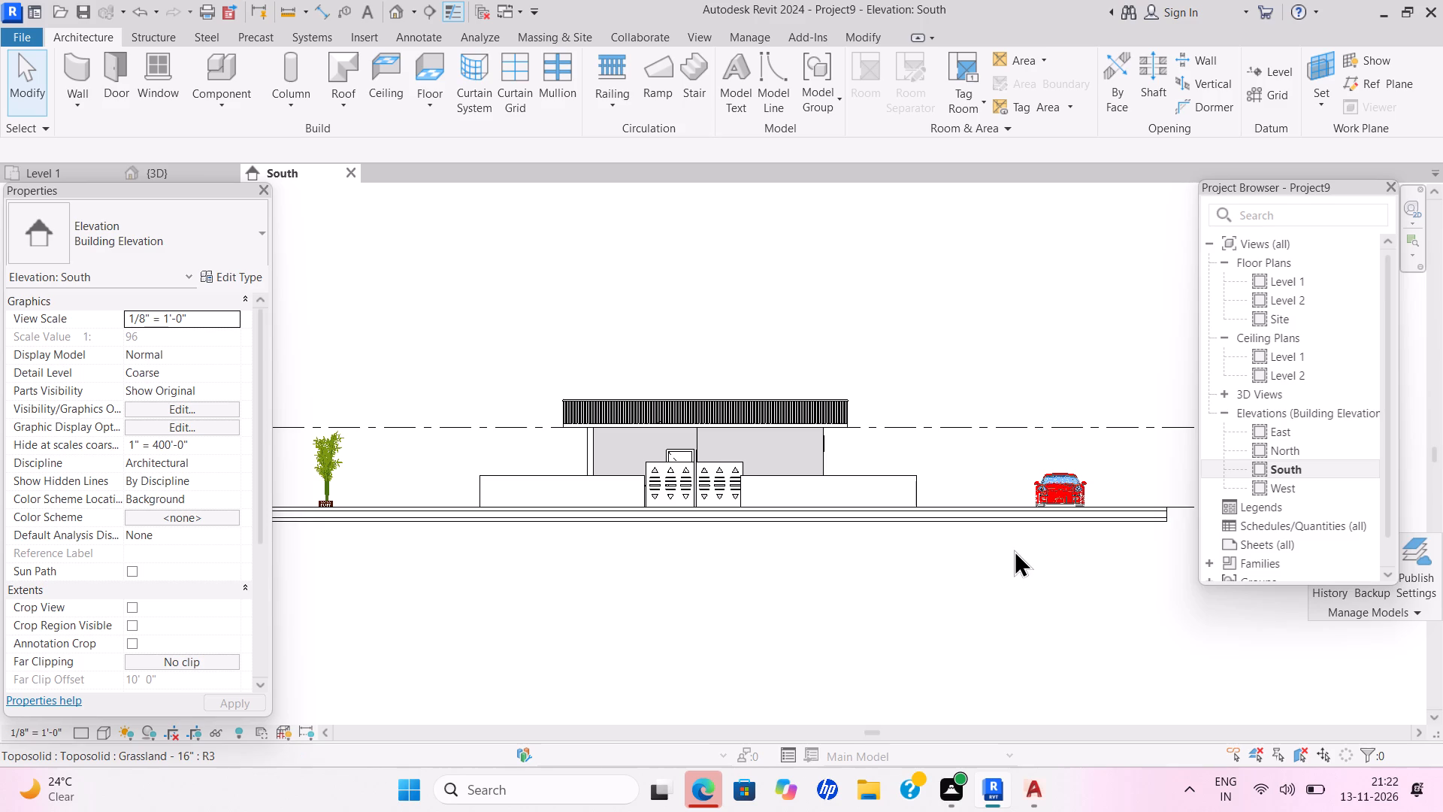
scroll(988, 589, down, 1)
scroll(988, 589, up, 1)
scroll(988, 589, down, 2)
middle_drag(987, 589, 750, 617)
scroll(978, 589, up, 1)
scroll(977, 589, down, 1)
scroll(976, 589, up, 2)
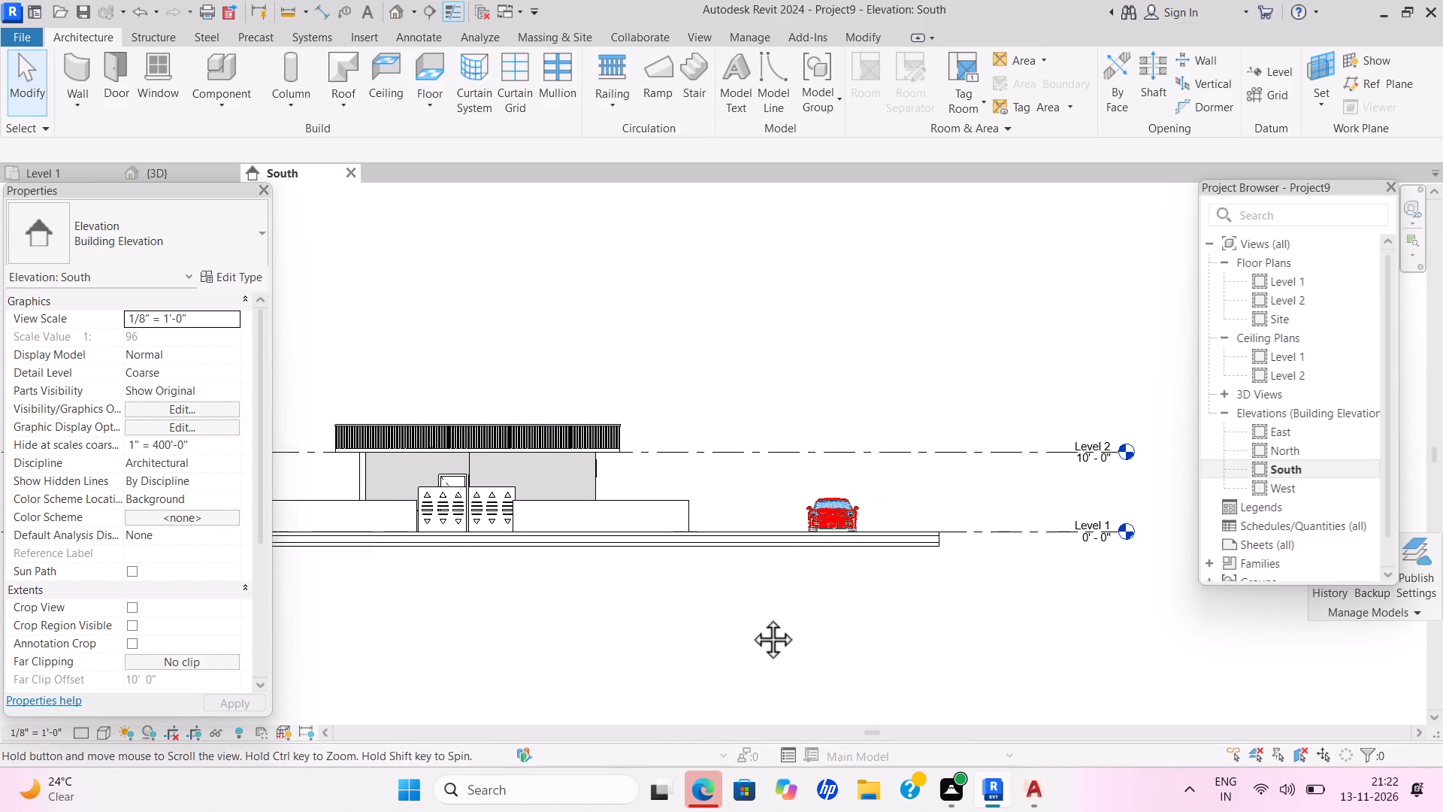
Add a level line offset 6" above Level 2 by picking the Level 2 line.
middle_drag(750, 617, 747, 617)
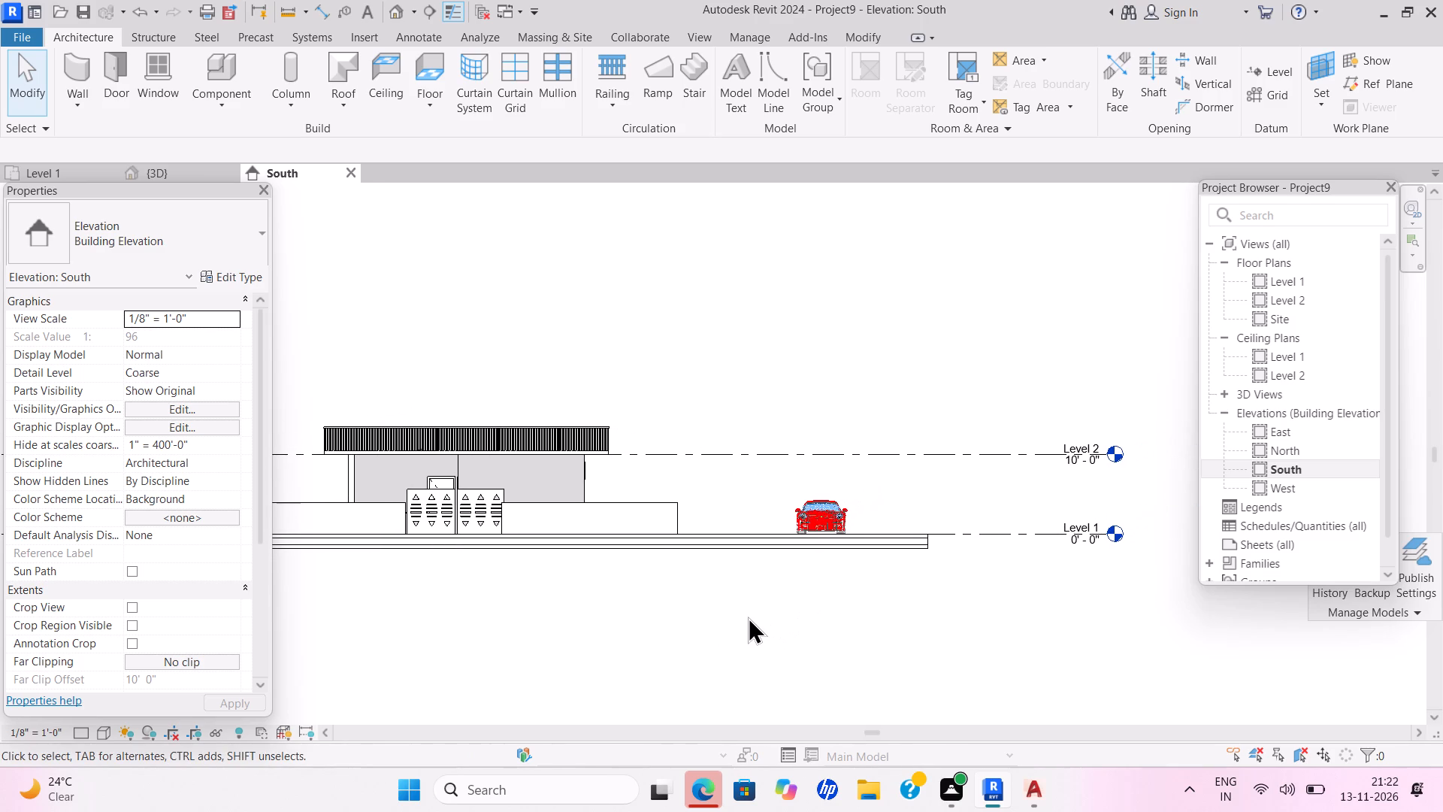
key(Escape)
key(Escape)
double_click(1259, 76)
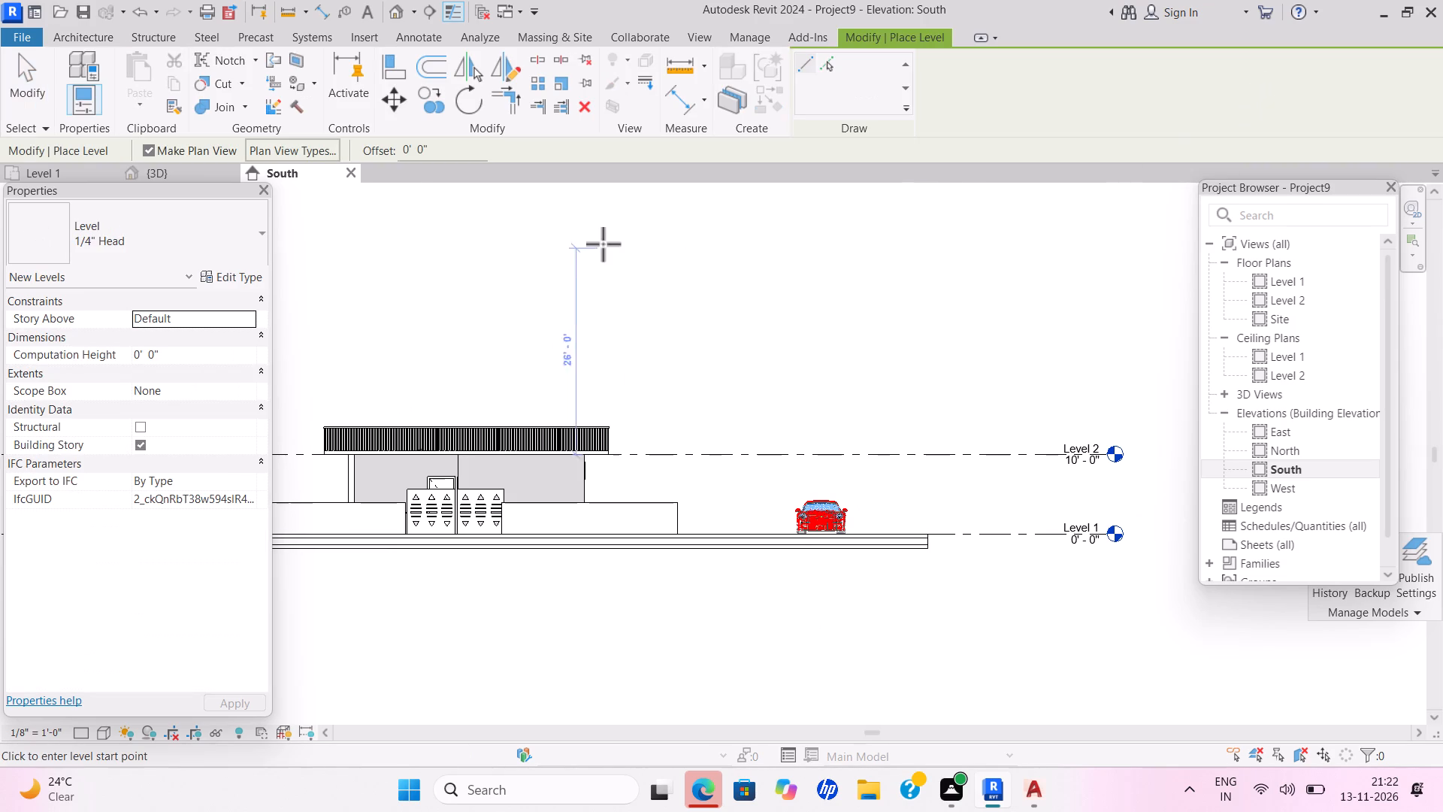
scroll(495, 186, up, 1)
drag(441, 153, 354, 165)
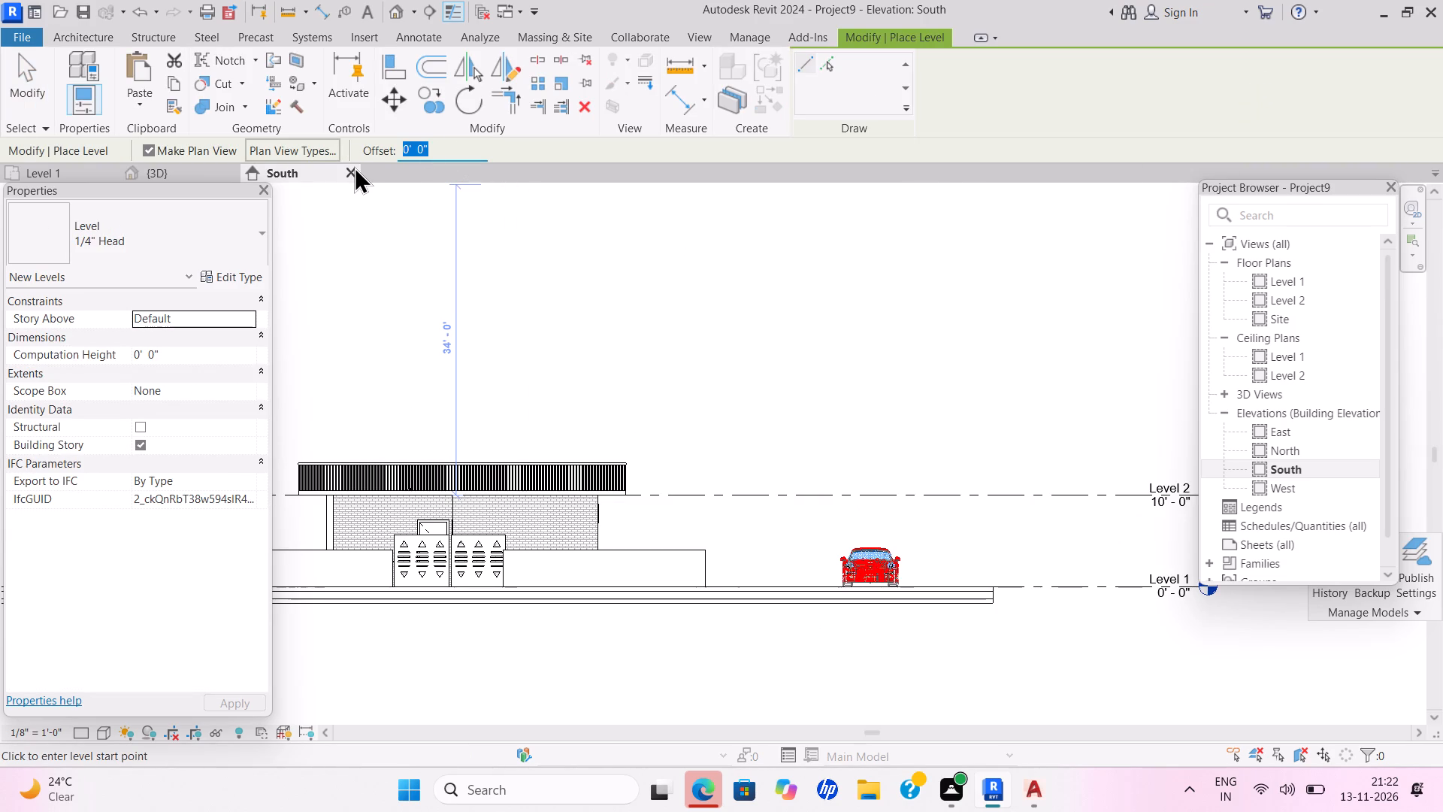
key(BackSpace)
text(6")
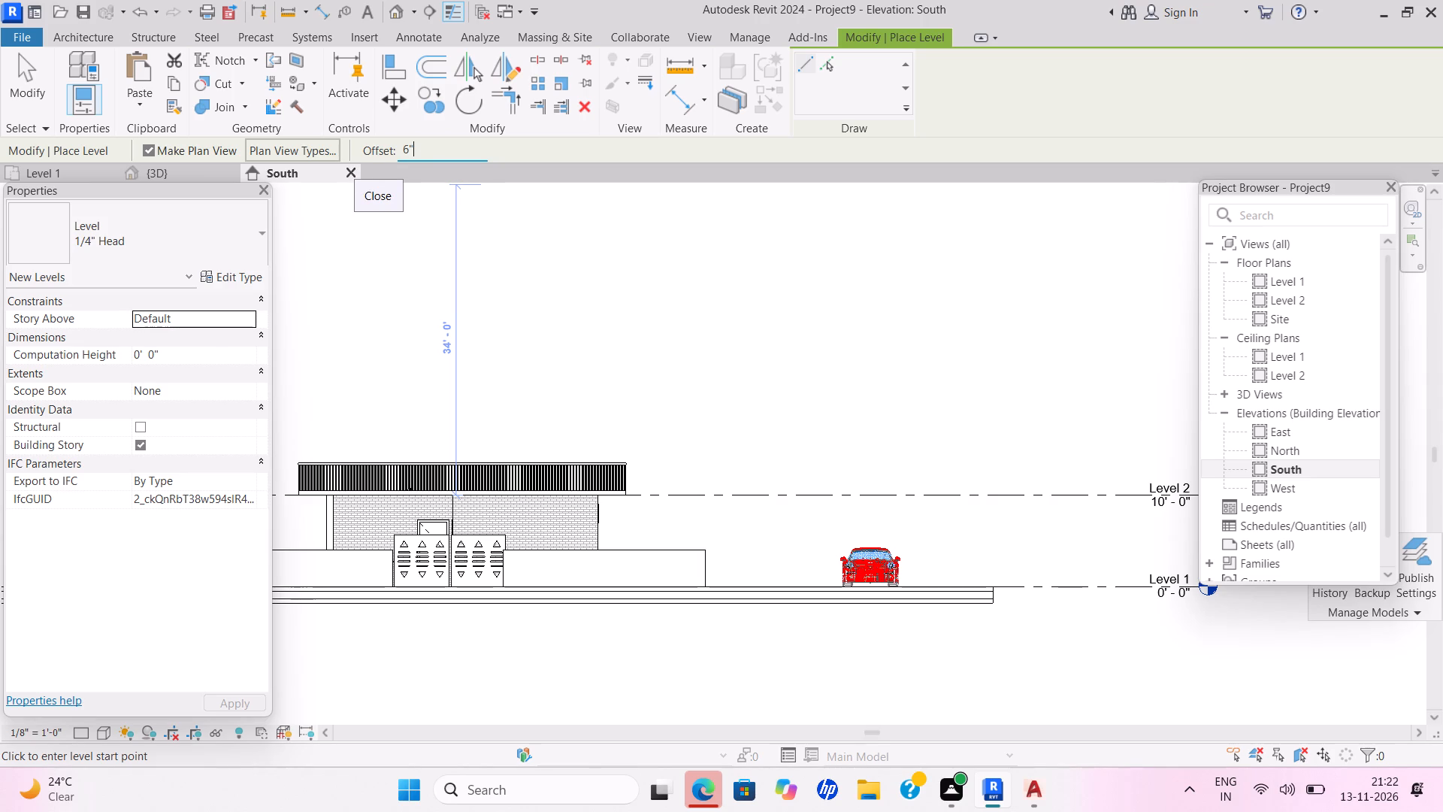
key(Return)
double_click(828, 60)
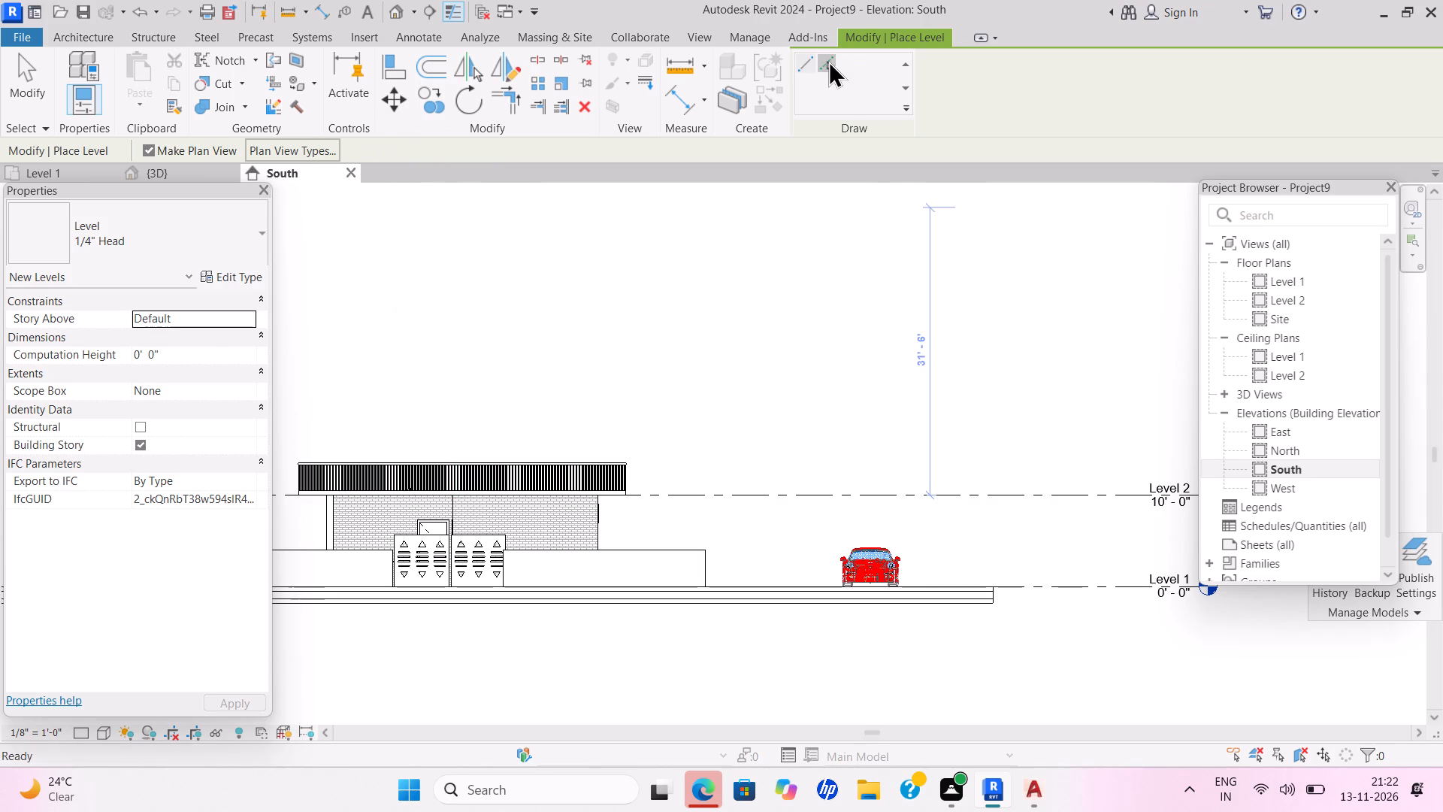
click(908, 492)
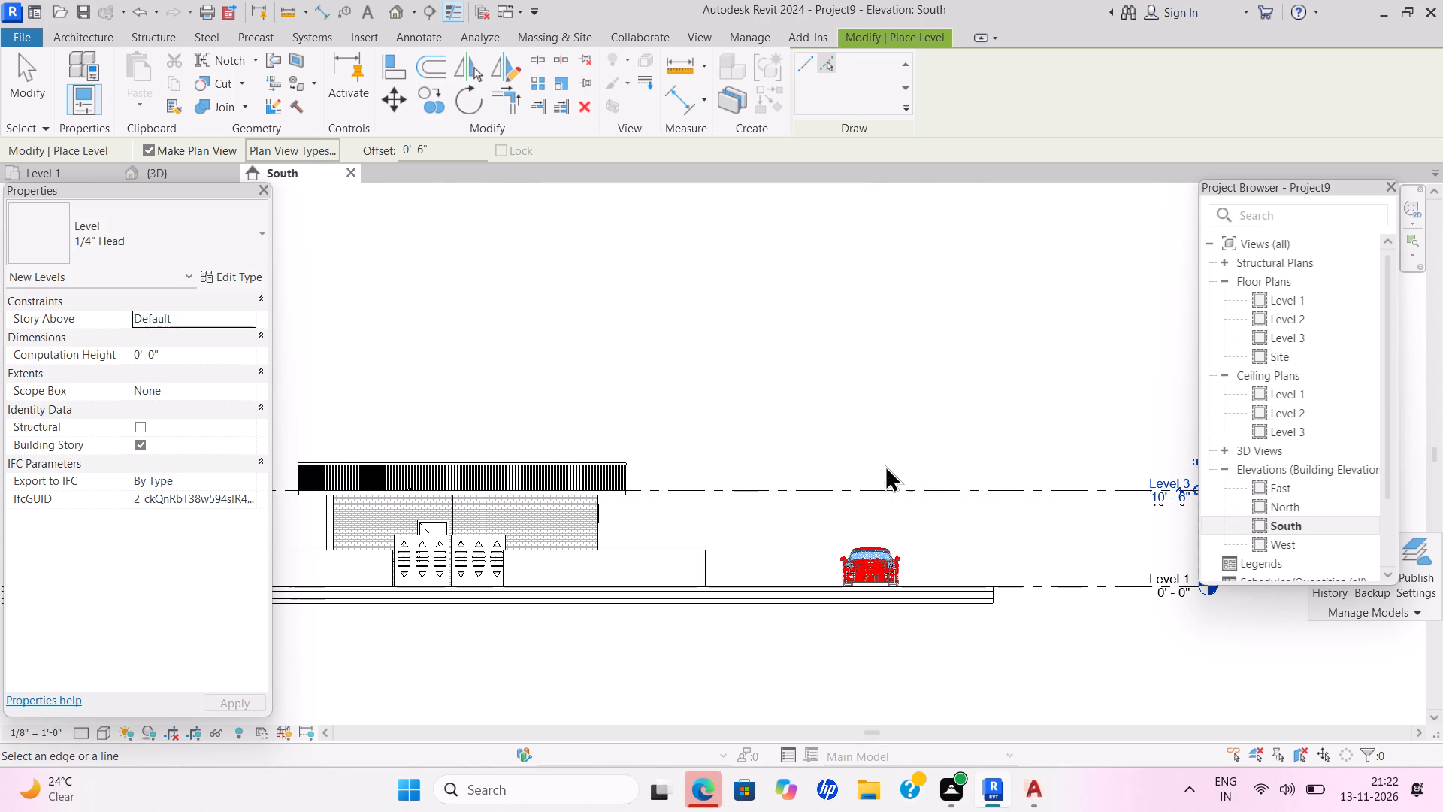
key(Escape)
key(Escape)
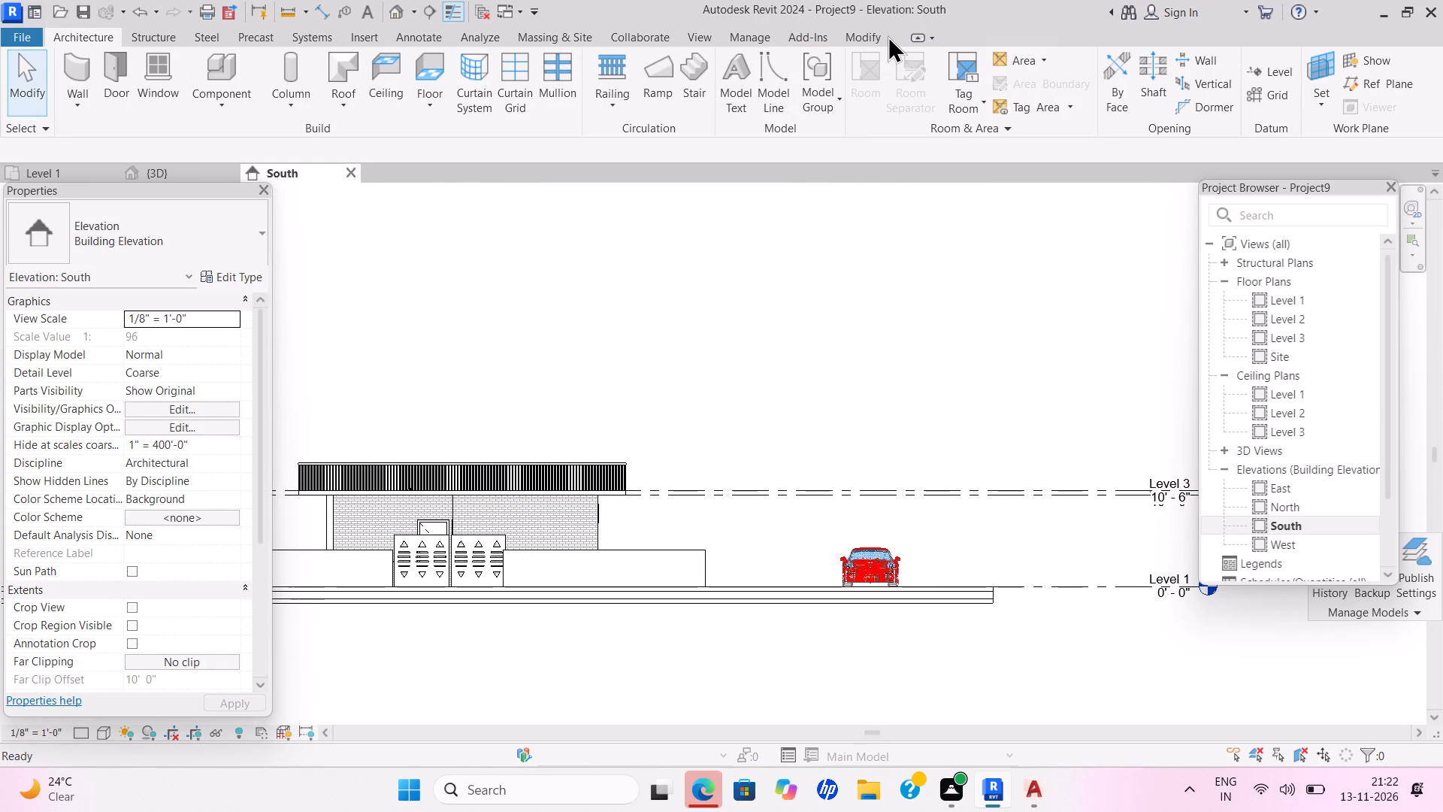
Add four more levels above Level 3, each offset 10' 6" from the level line below it.
double_click(1278, 76)
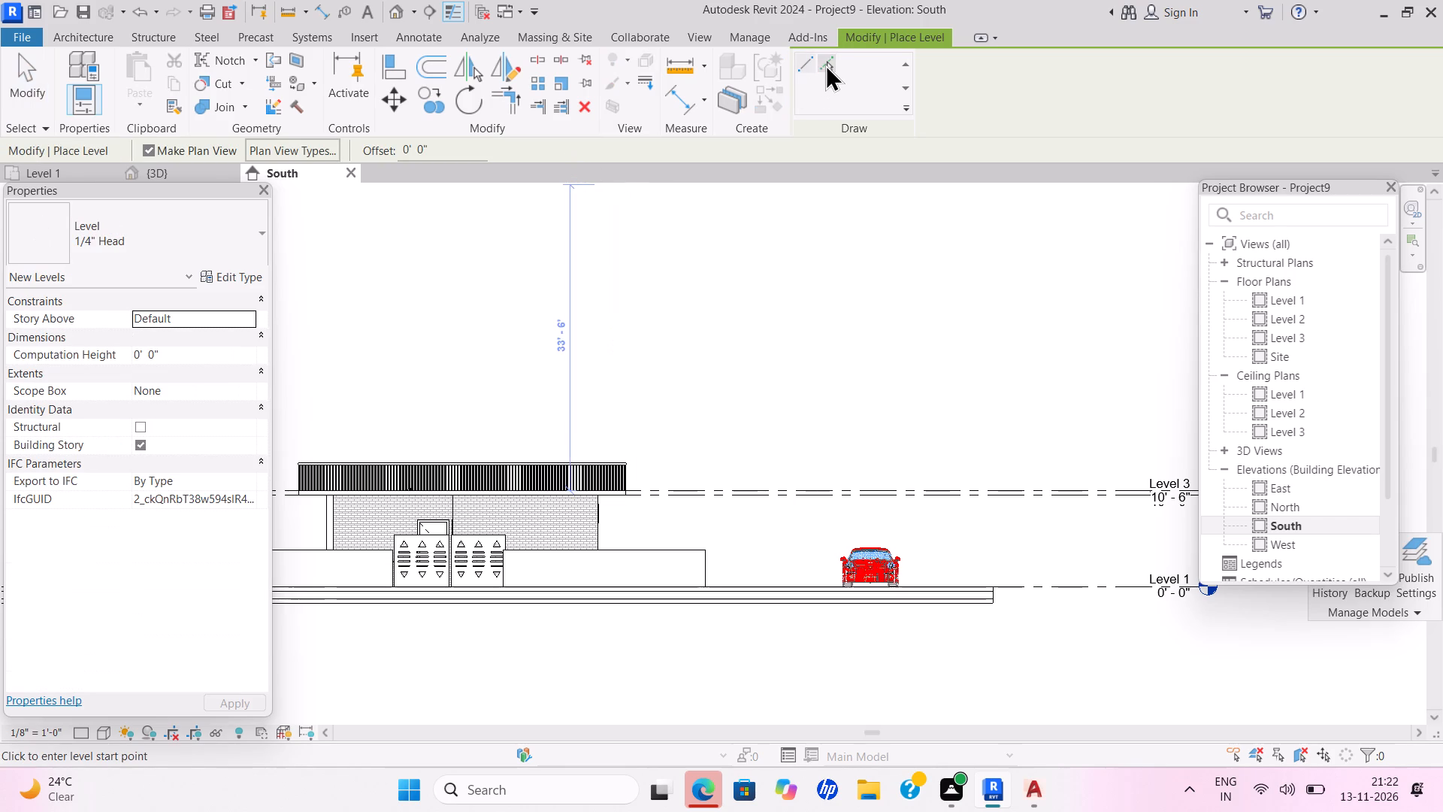
double_click(825, 64)
drag(464, 151, 459, 149)
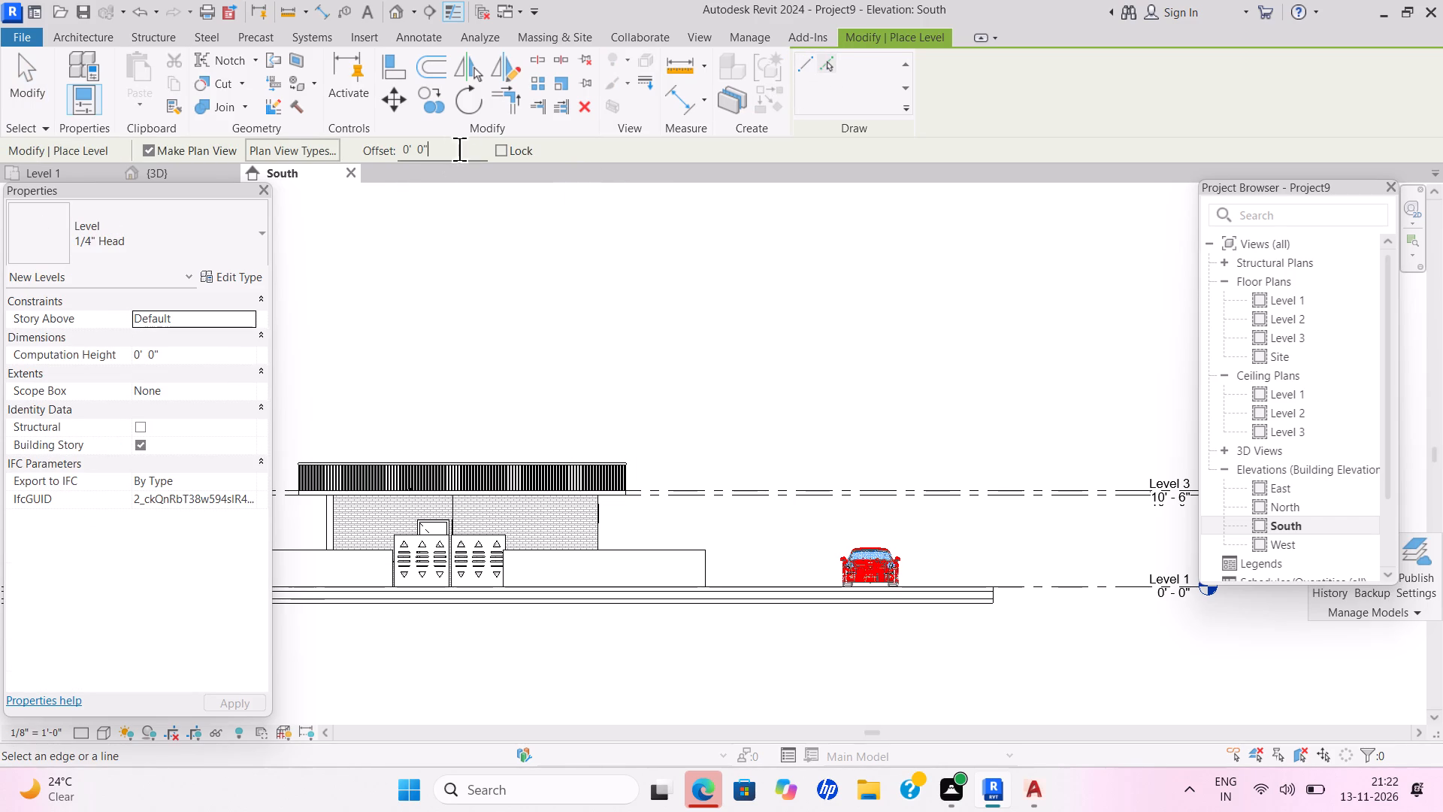
drag(459, 149, 389, 157)
key(BackSpace)
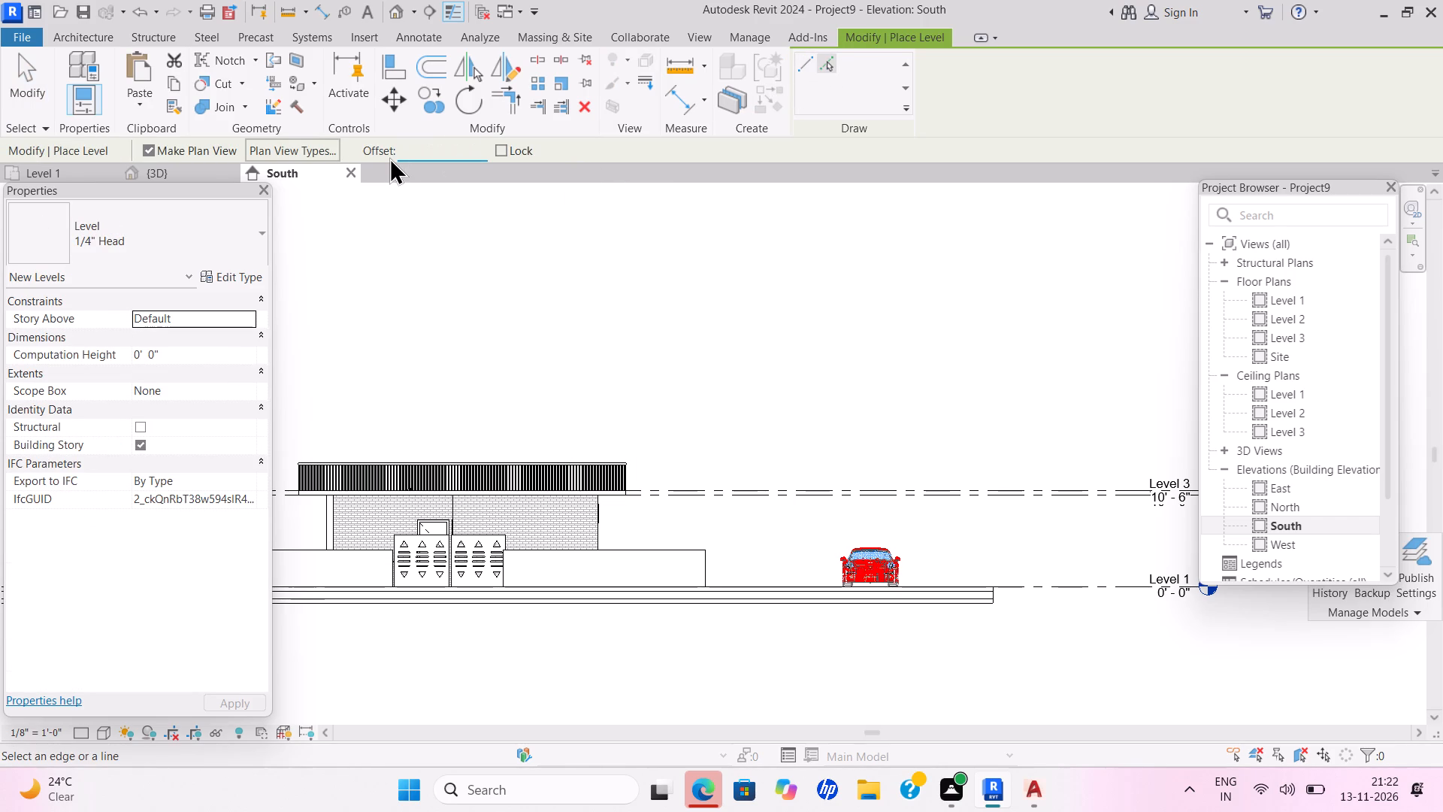
text(10')
text(6")
key(Return)
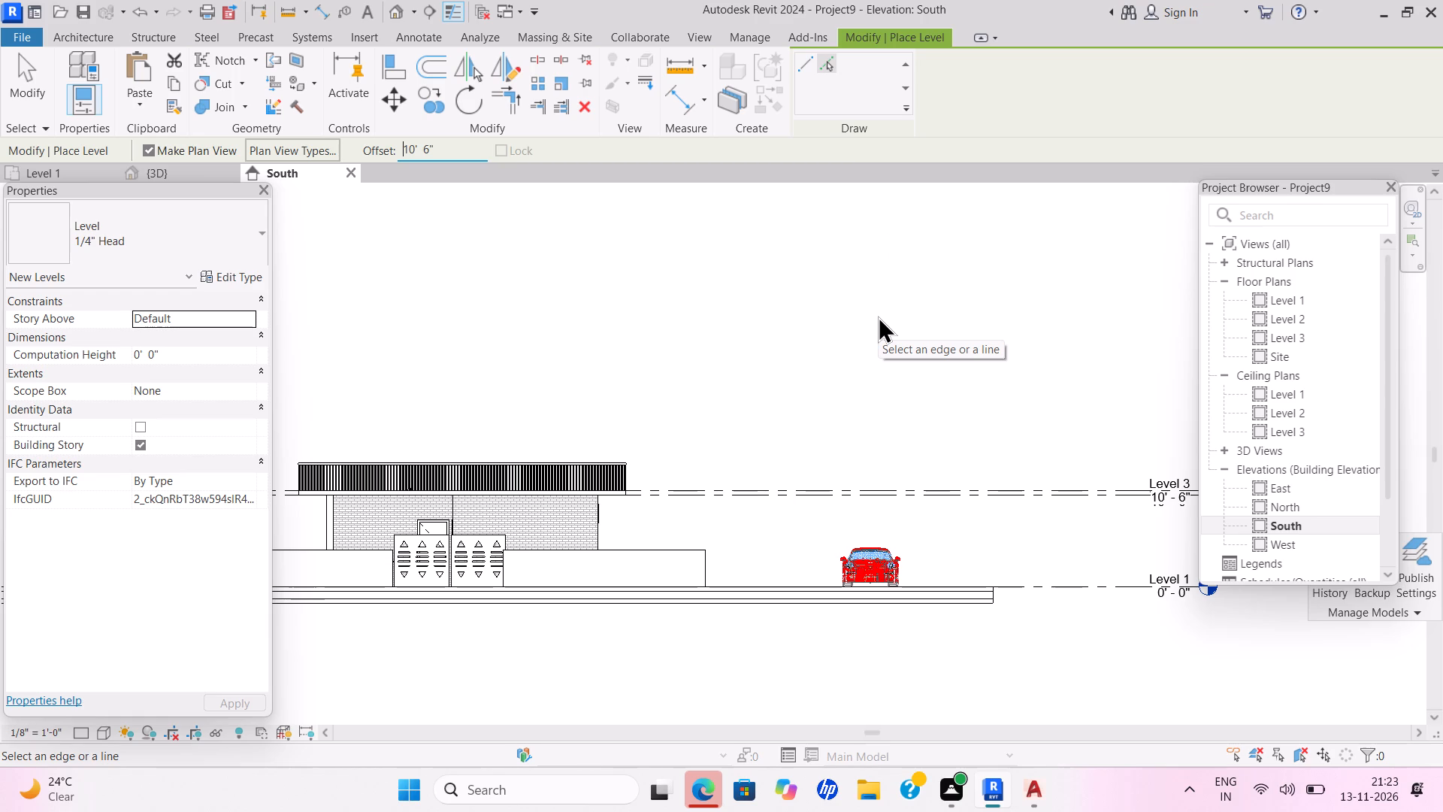
click(897, 484)
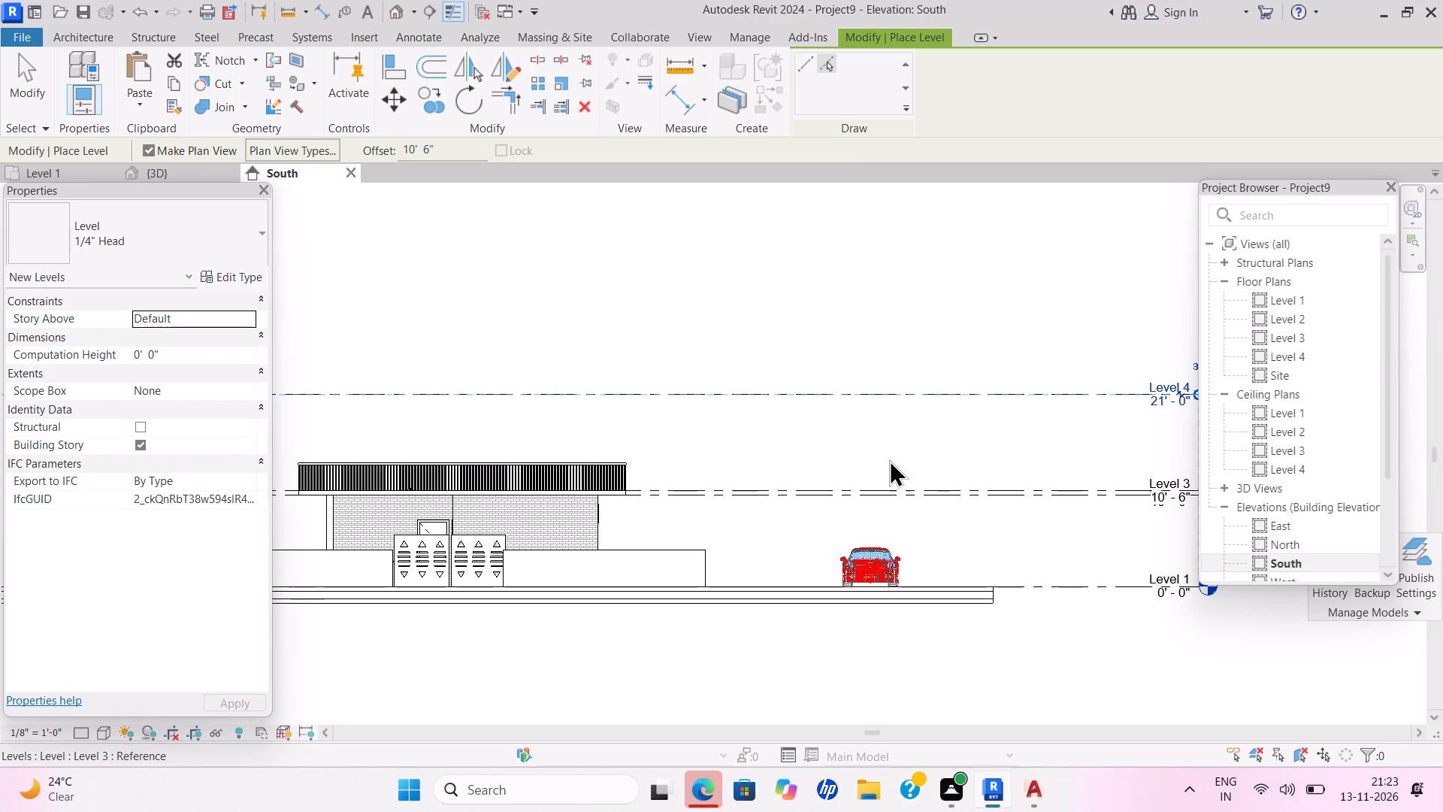
click(910, 387)
scroll(946, 320, down, 5)
middle_drag(949, 325, 961, 420)
scroll(951, 336, up, 2)
scroll(951, 340, down, 5)
scroll(954, 373, up, 1)
scroll(955, 389, down, 1)
scroll(956, 397, up, 1)
scroll(956, 406, down, 1)
scroll(959, 417, up, 1)
scroll(960, 418, down, 1)
scroll(961, 420, up, 1)
scroll(961, 420, down, 2)
scroll(961, 420, up, 1)
scroll(961, 420, down, 1)
scroll(961, 415, up, 1)
scroll(961, 414, down, 1)
scroll(961, 409, up, 2)
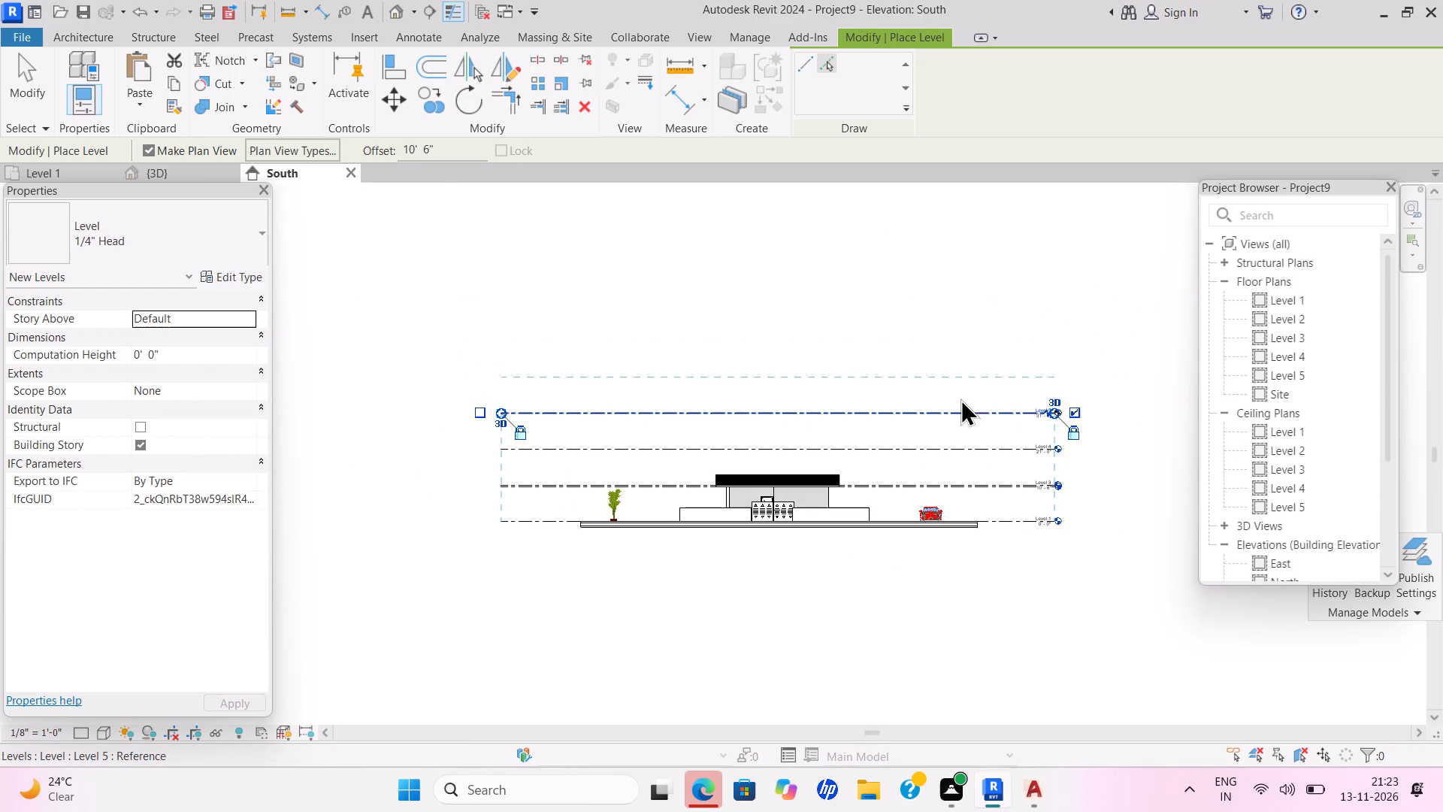
click(960, 410)
click(973, 374)
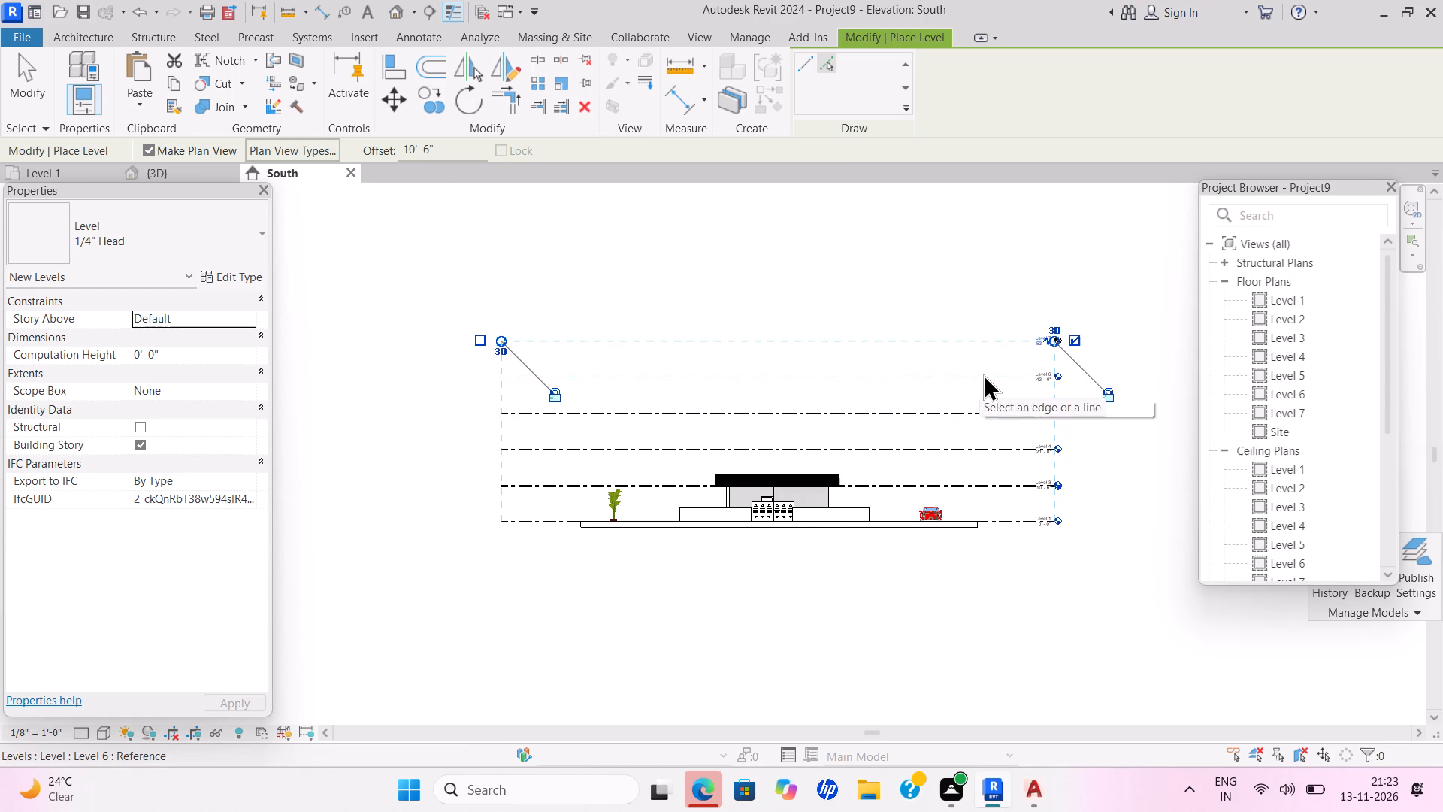
key(Escape)
Examine the stacked level lines and their elevations in relation to the house.
scroll(960, 284, down, 1)
scroll(960, 284, up, 2)
scroll(960, 283, down, 4)
middle_click(959, 282)
scroll(959, 282, up, 1)
scroll(959, 282, down, 1)
scroll(959, 282, up, 1)
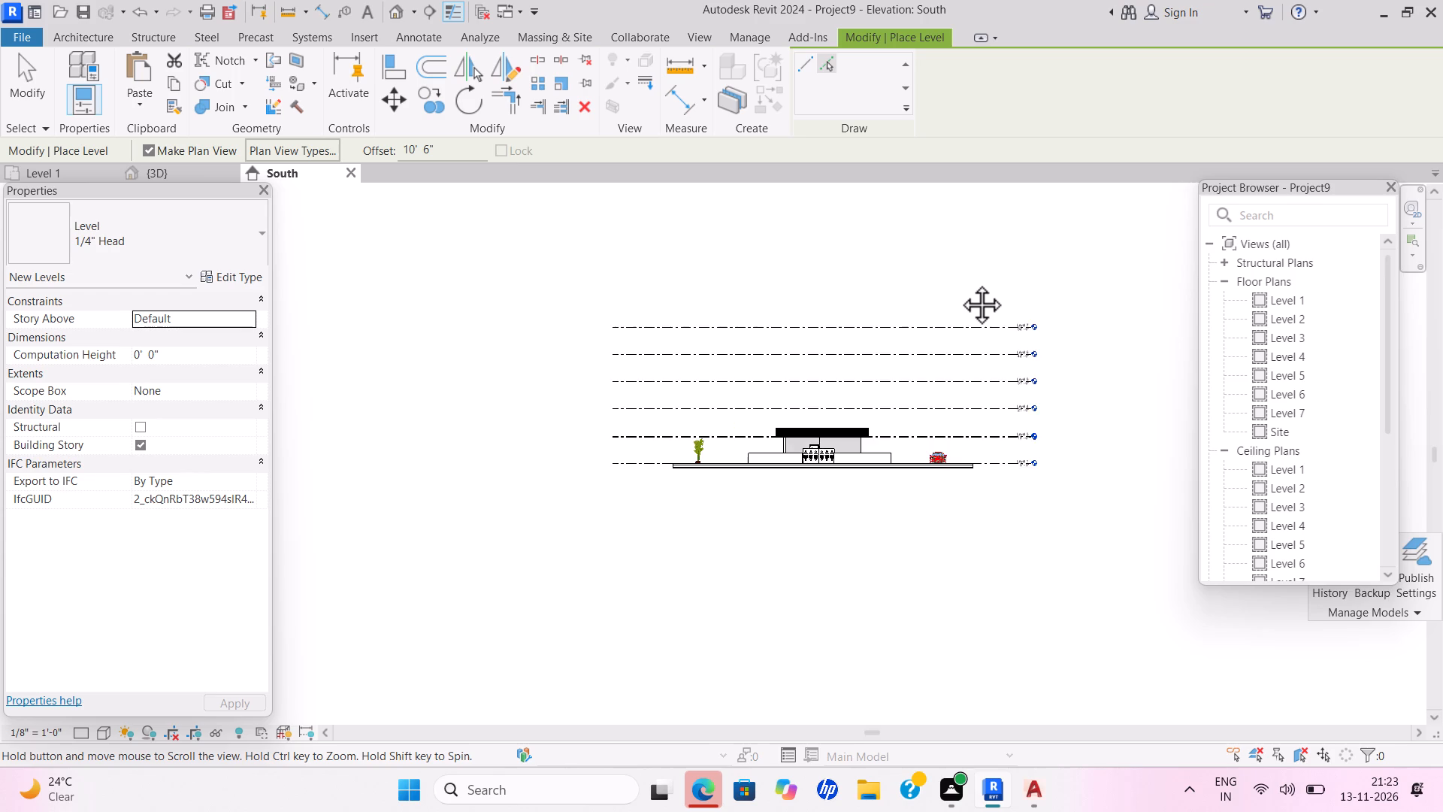
scroll(959, 282, up, 1)
scroll(959, 282, down, 1)
scroll(959, 282, up, 4)
scroll(959, 282, down, 2)
scroll(959, 282, up, 1)
scroll(959, 282, down, 1)
scroll(959, 282, up, 1)
scroll(933, 410, down, 1)
scroll(933, 410, up, 1)
middle_click(933, 410)
scroll(933, 410, up, 1)
scroll(933, 410, down, 1)
scroll(933, 410, up, 1)
scroll(933, 410, down, 1)
scroll(933, 410, up, 3)
scroll(932, 410, down, 3)
scroll(932, 410, up, 2)
scroll(927, 409, down, 1)
scroll(927, 409, up, 1)
middle_drag(909, 430, 891, 380)
scroll(891, 380, up, 2)
scroll(891, 380, down, 4)
scroll(891, 380, up, 1)
scroll(891, 380, down, 2)
scroll(891, 380, up, 1)
scroll(891, 380, down, 1)
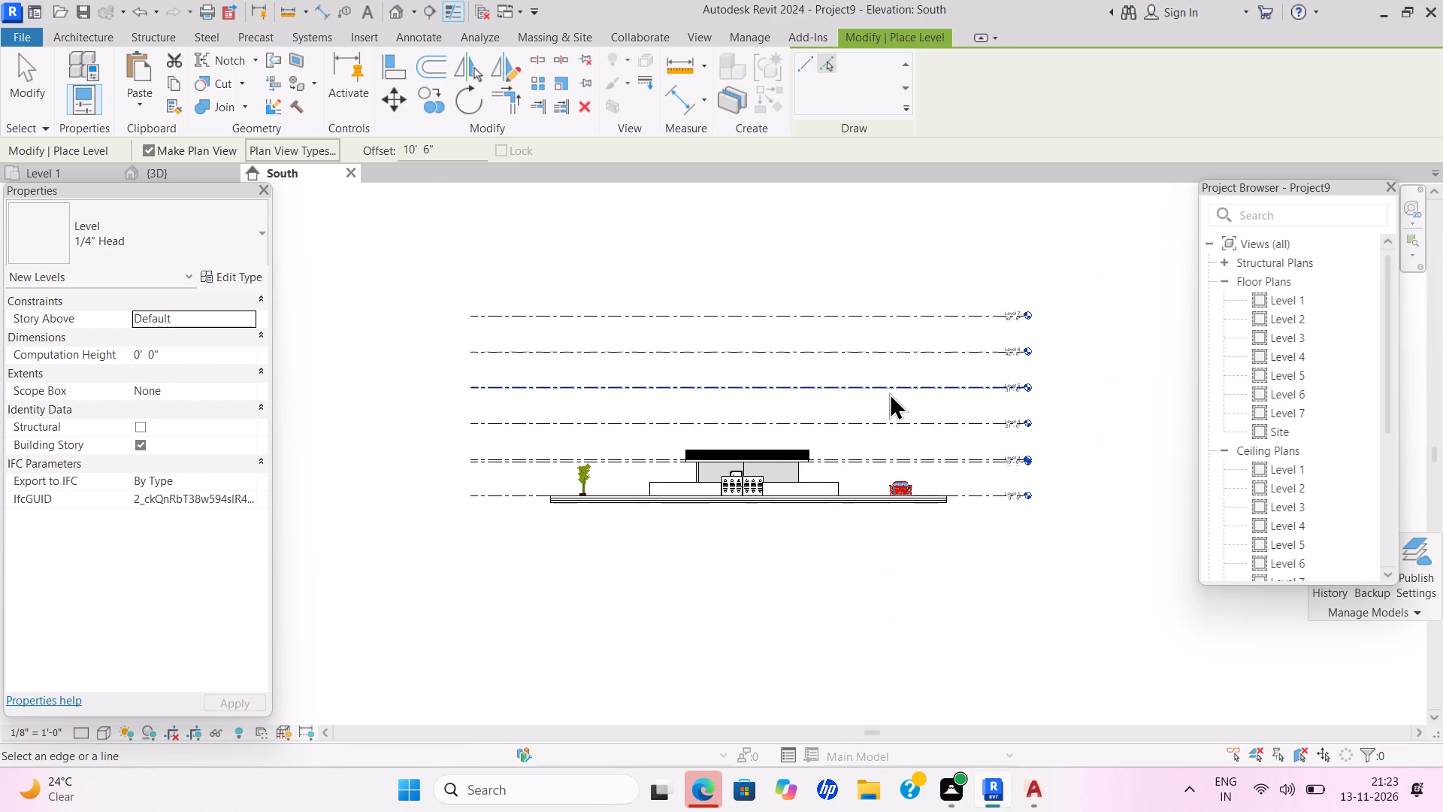
scroll(994, 404, down, 1)
scroll(994, 402, up, 2)
scroll(994, 402, down, 1)
scroll(994, 402, up, 3)
scroll(994, 402, down, 1)
scroll(994, 402, up, 1)
scroll(994, 402, down, 2)
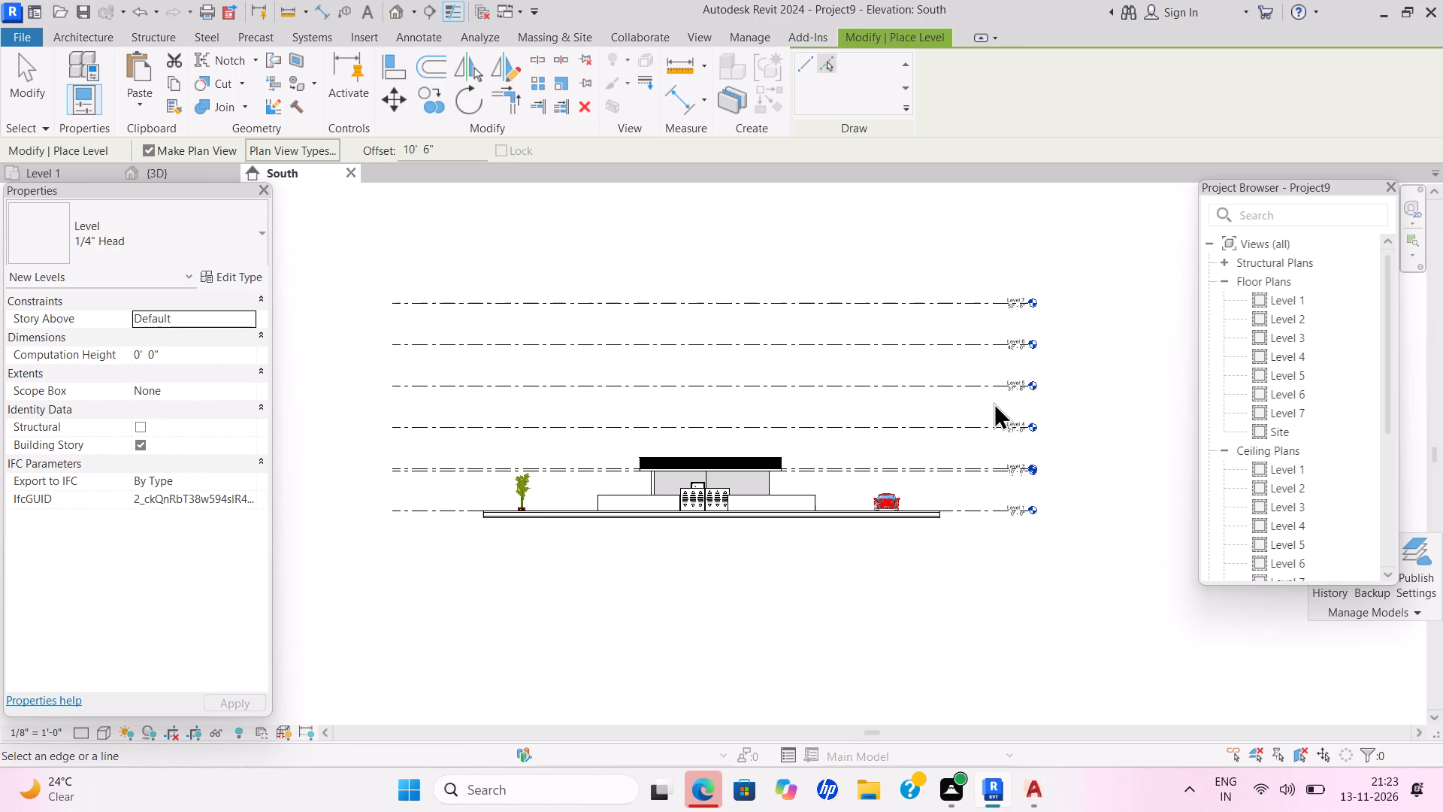
scroll(994, 402, up, 1)
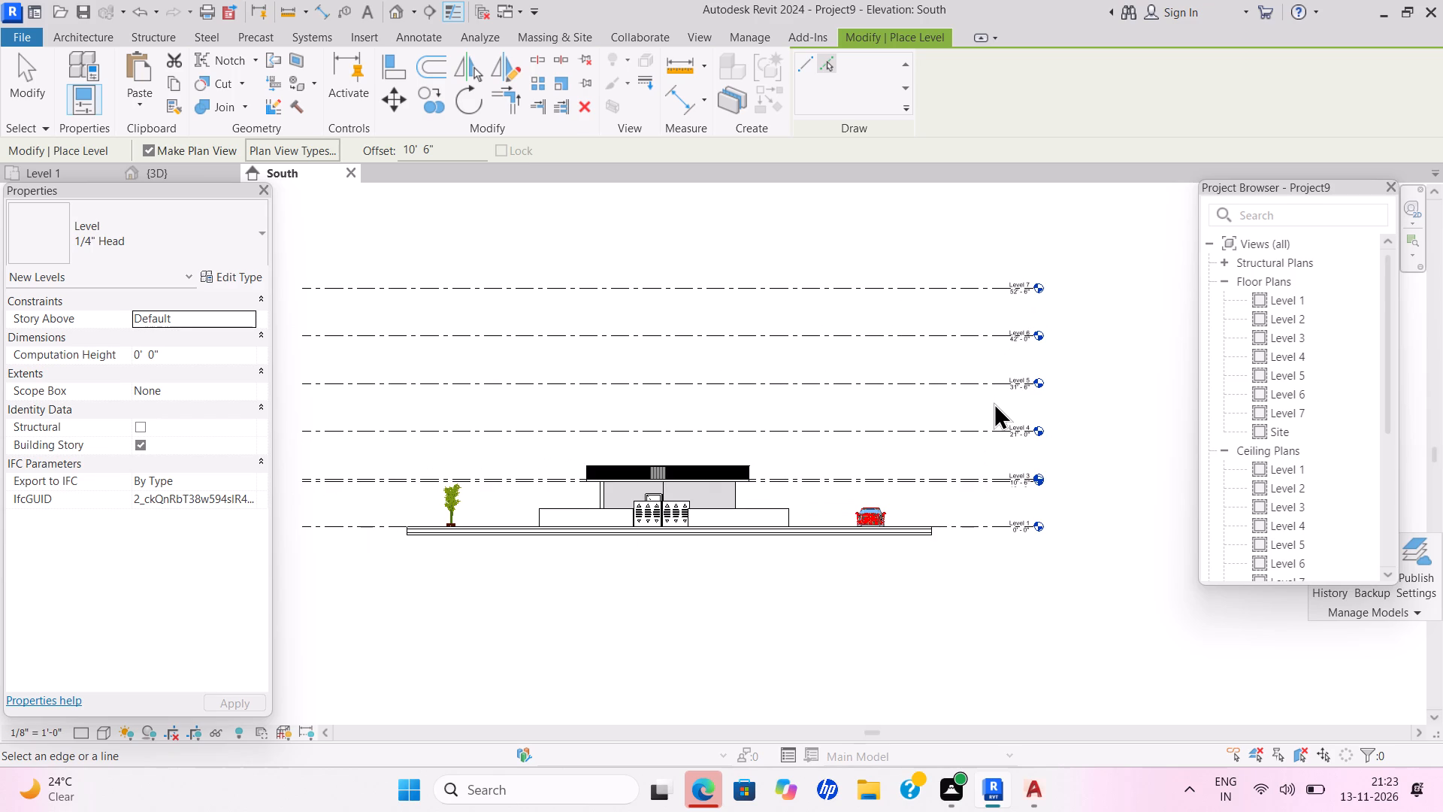
key(Escape)
scroll(964, 426, down, 1)
scroll(964, 426, up, 1)
middle_click(962, 425)
scroll(959, 423, down, 2)
scroll(959, 423, up, 2)
scroll(959, 423, down, 1)
scroll(959, 423, up, 5)
scroll(959, 423, down, 1)
scroll(958, 423, up, 1)
scroll(958, 423, down, 2)
scroll(958, 423, up, 1)
scroll(958, 423, down, 1)
scroll(958, 423, up, 1)
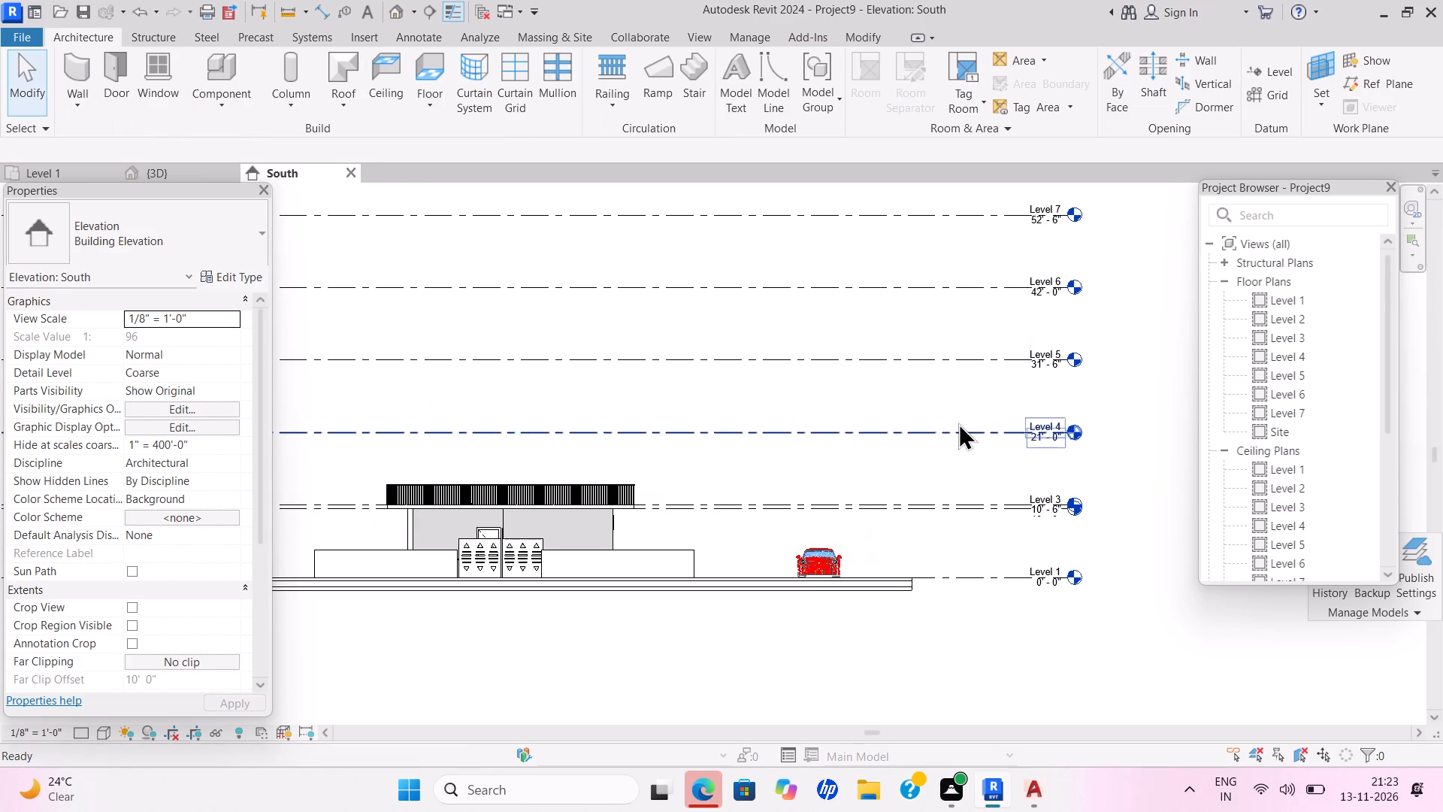
key(Escape)
middle_drag(786, 481, 883, 438)
scroll(806, 467, up, 1)
scroll(824, 456, down, 2)
scroll(881, 439, up, 1)
scroll(881, 439, down, 3)
scroll(883, 438, up, 1)
scroll(883, 438, down, 1)
scroll(883, 438, up, 1)
scroll(883, 438, down, 1)
scroll(883, 438, up, 1)
scroll(883, 438, down, 1)
key(Escape)
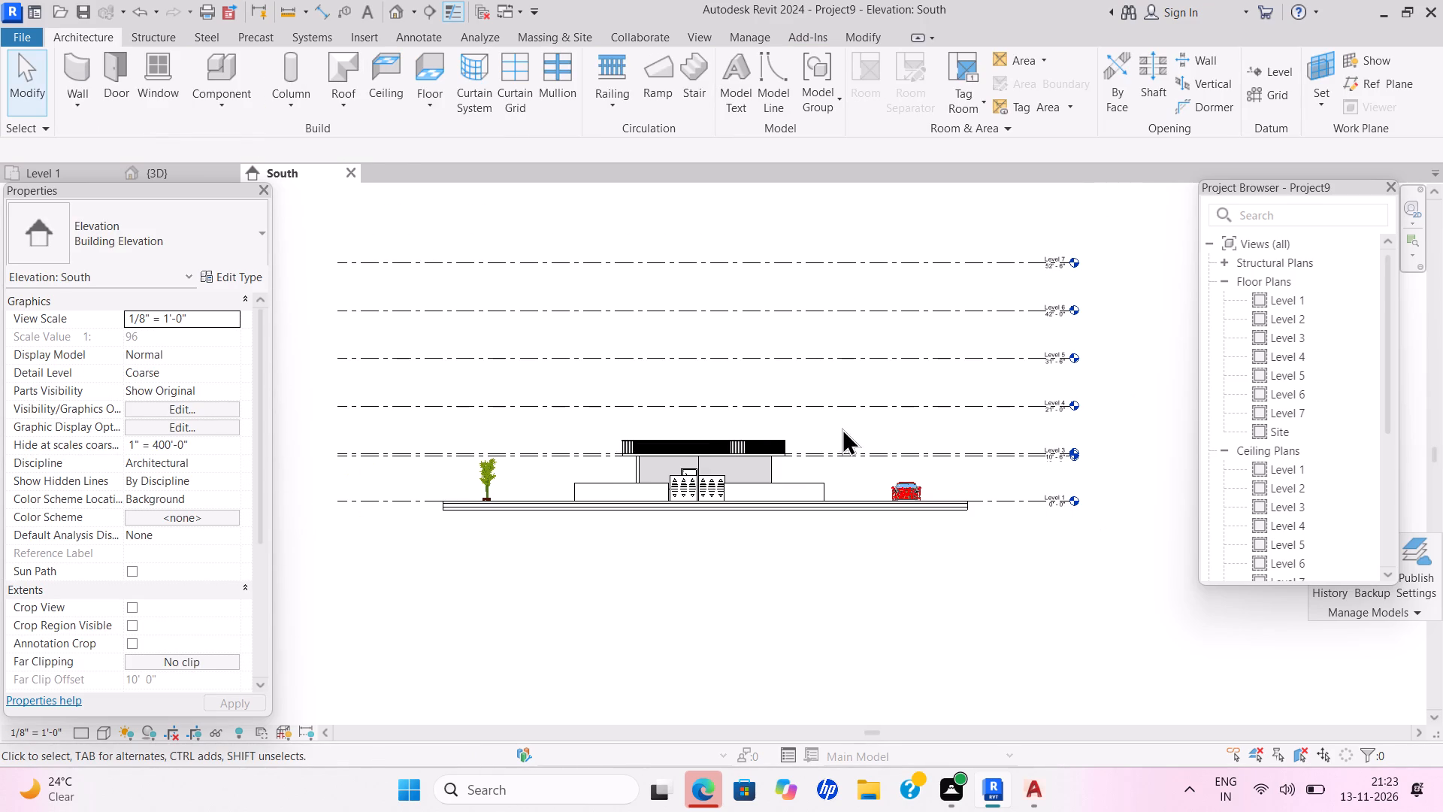
Copy the whole house with its front gate, excluding the boundary wall, and paste it aligned to Levels 3 through 7.
drag(597, 426, 772, 489)
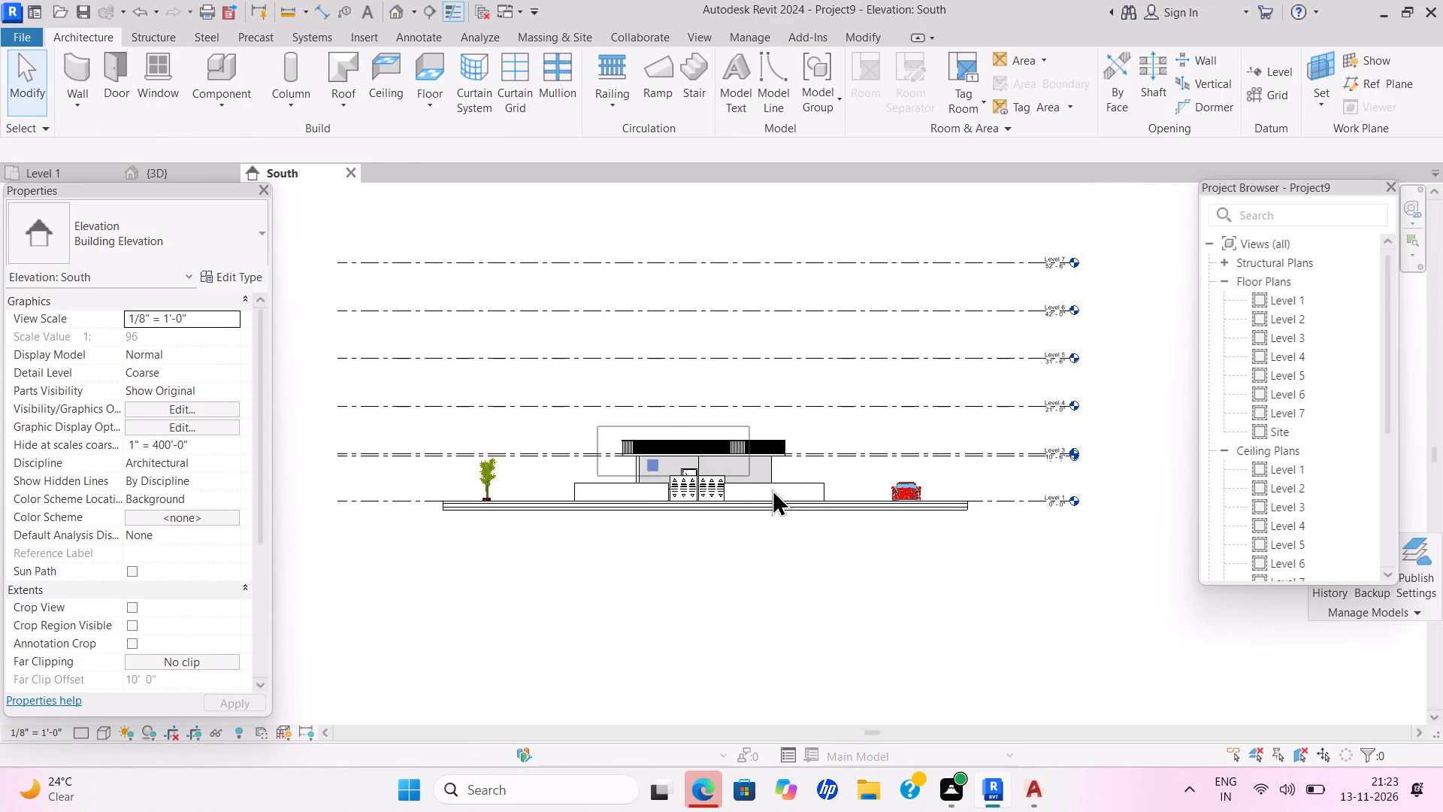
drag(772, 489, 815, 569)
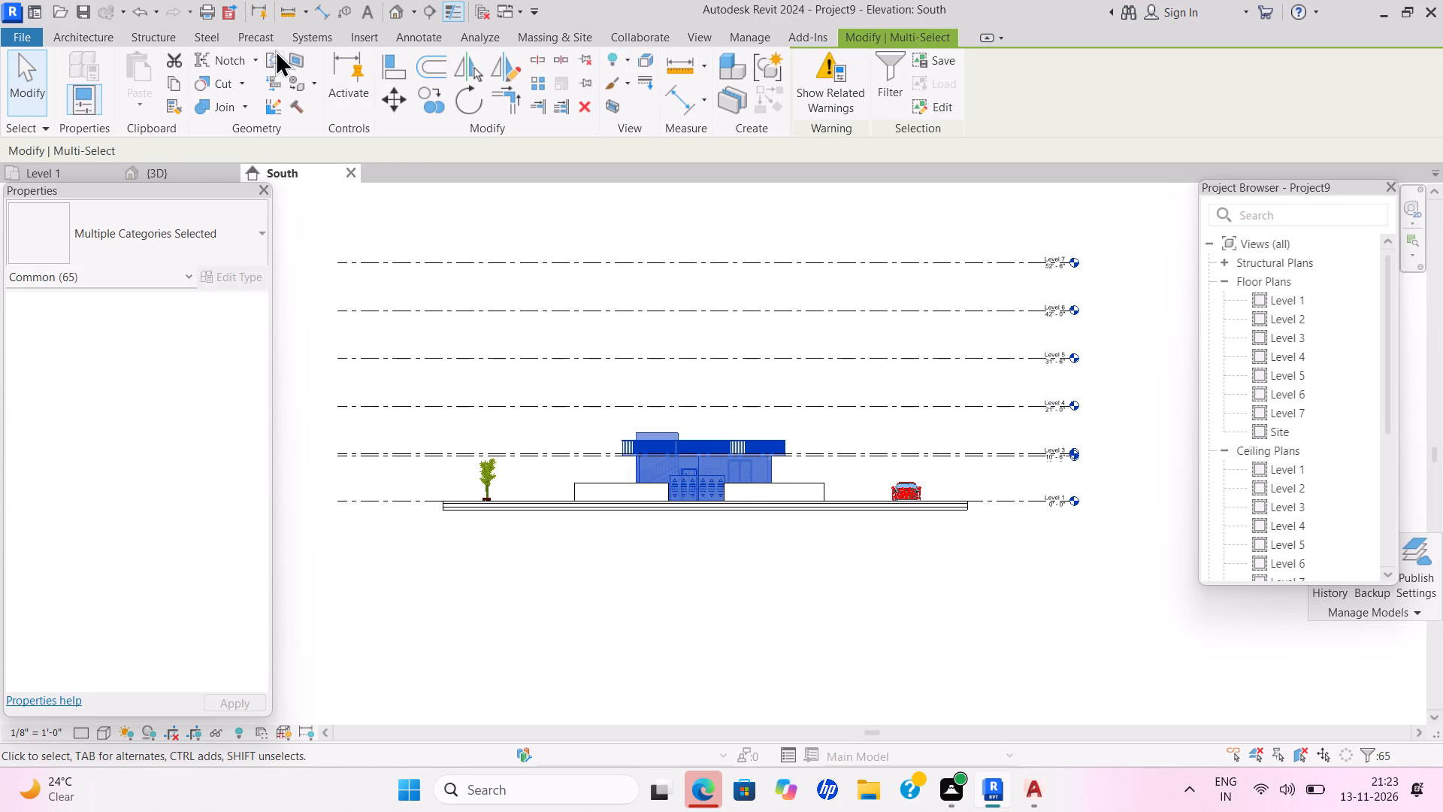
click(166, 84)
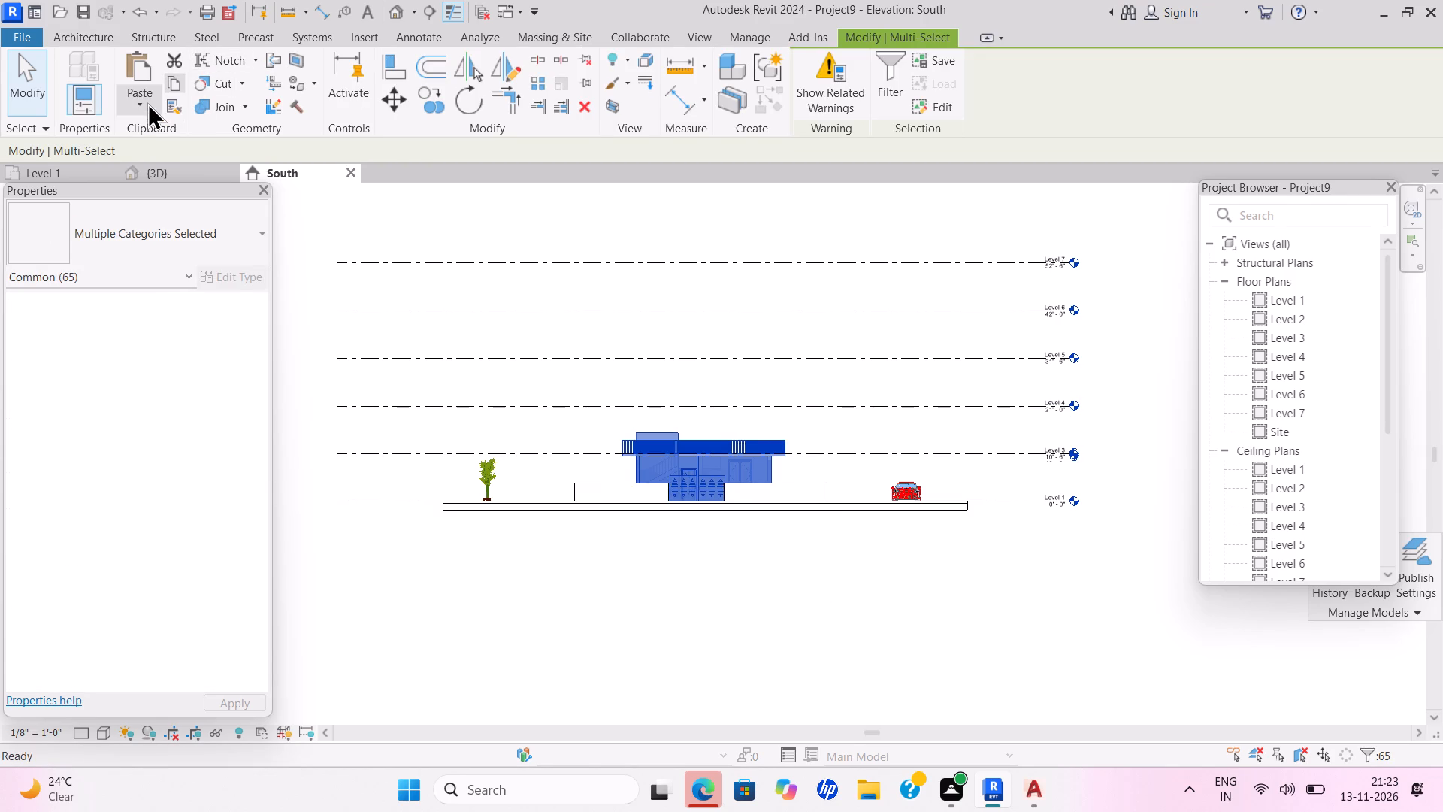
click(147, 102)
click(176, 173)
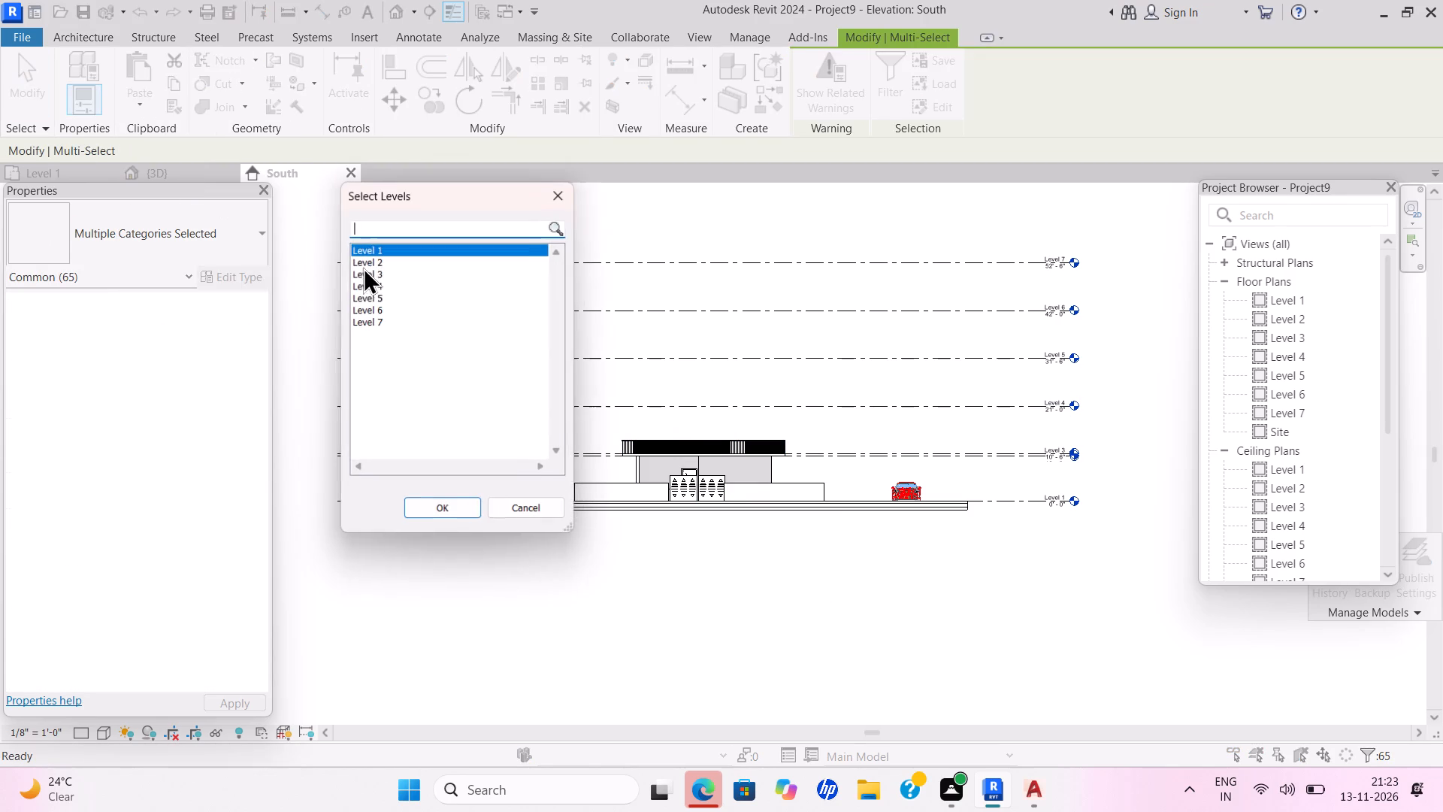
drag(380, 277, 375, 351)
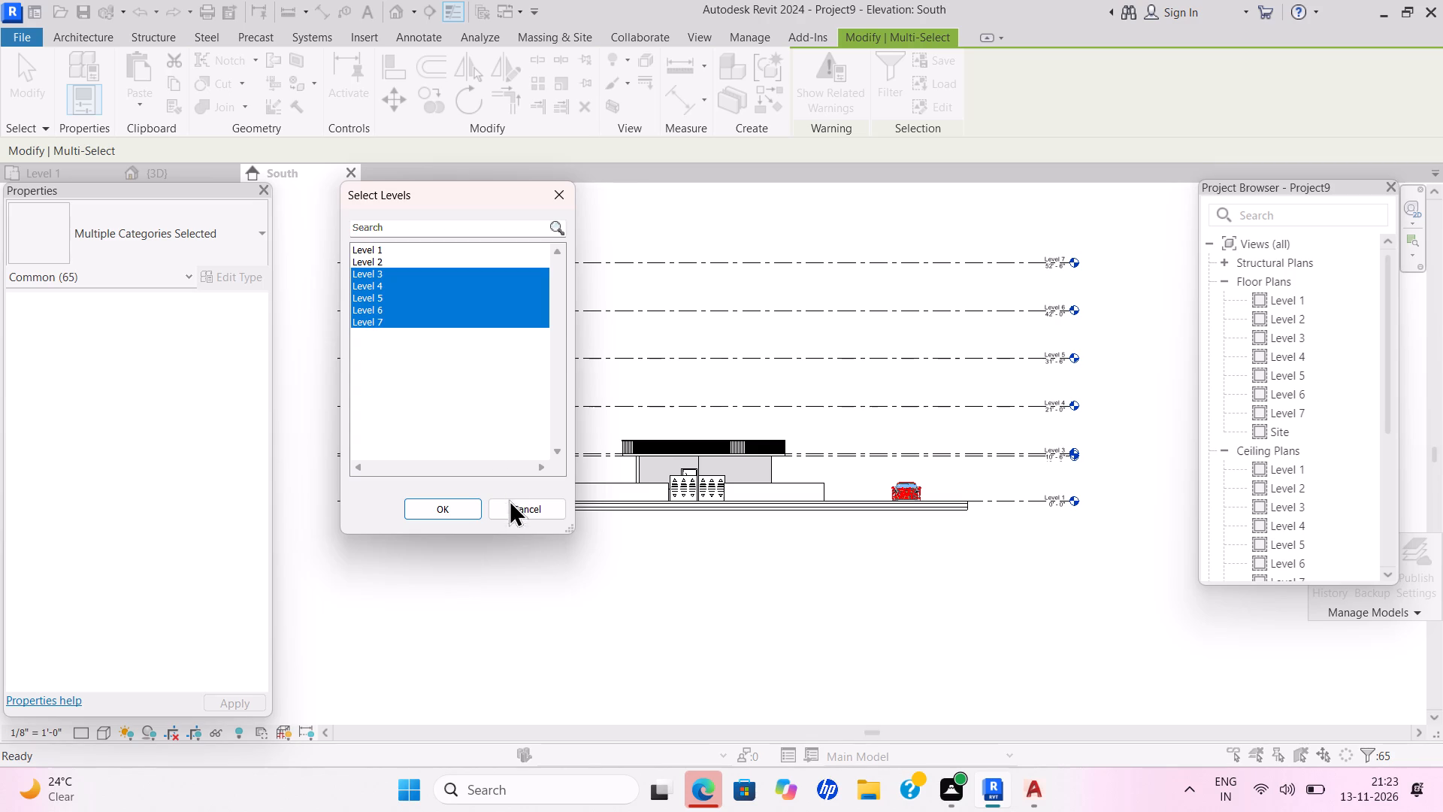
click(454, 511)
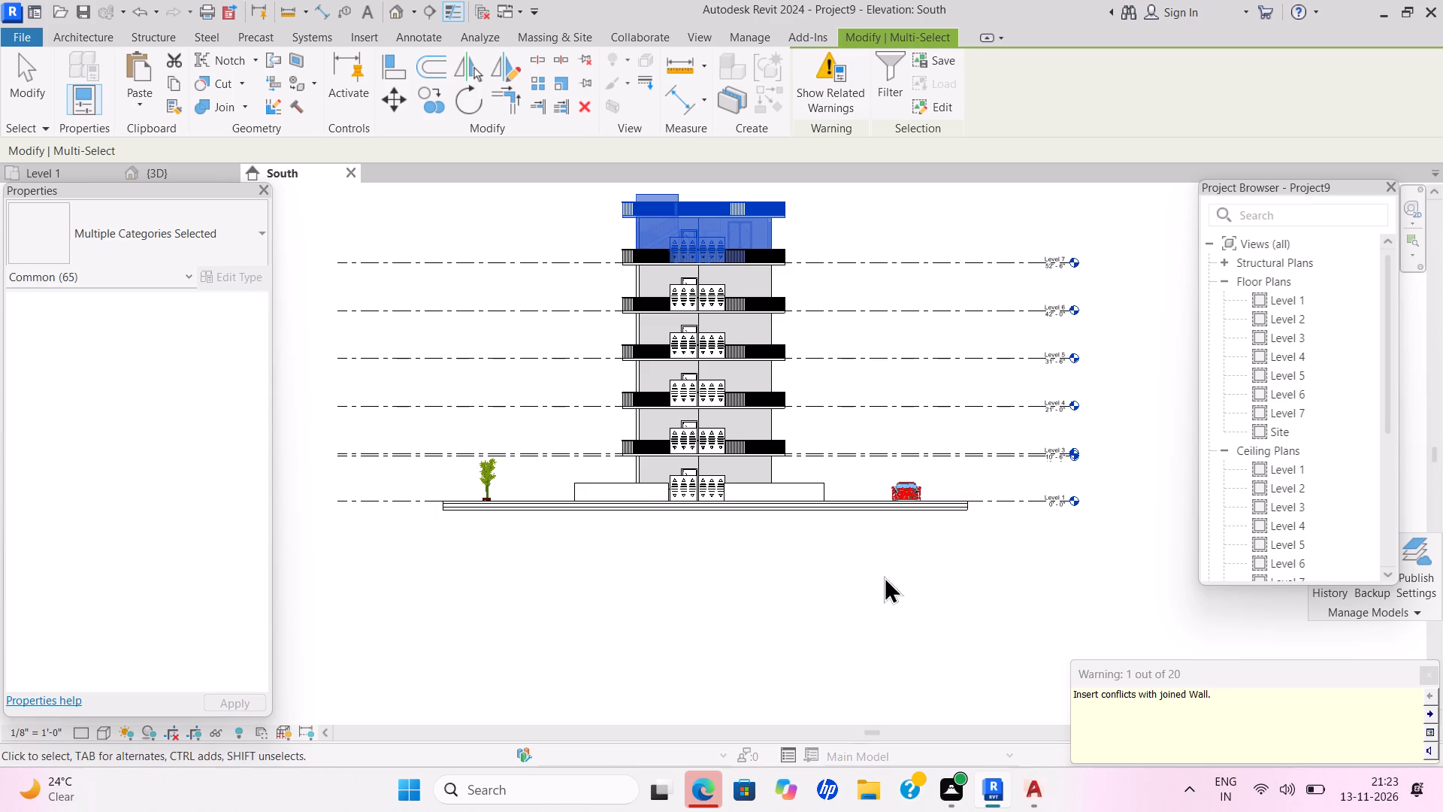
key(Escape)
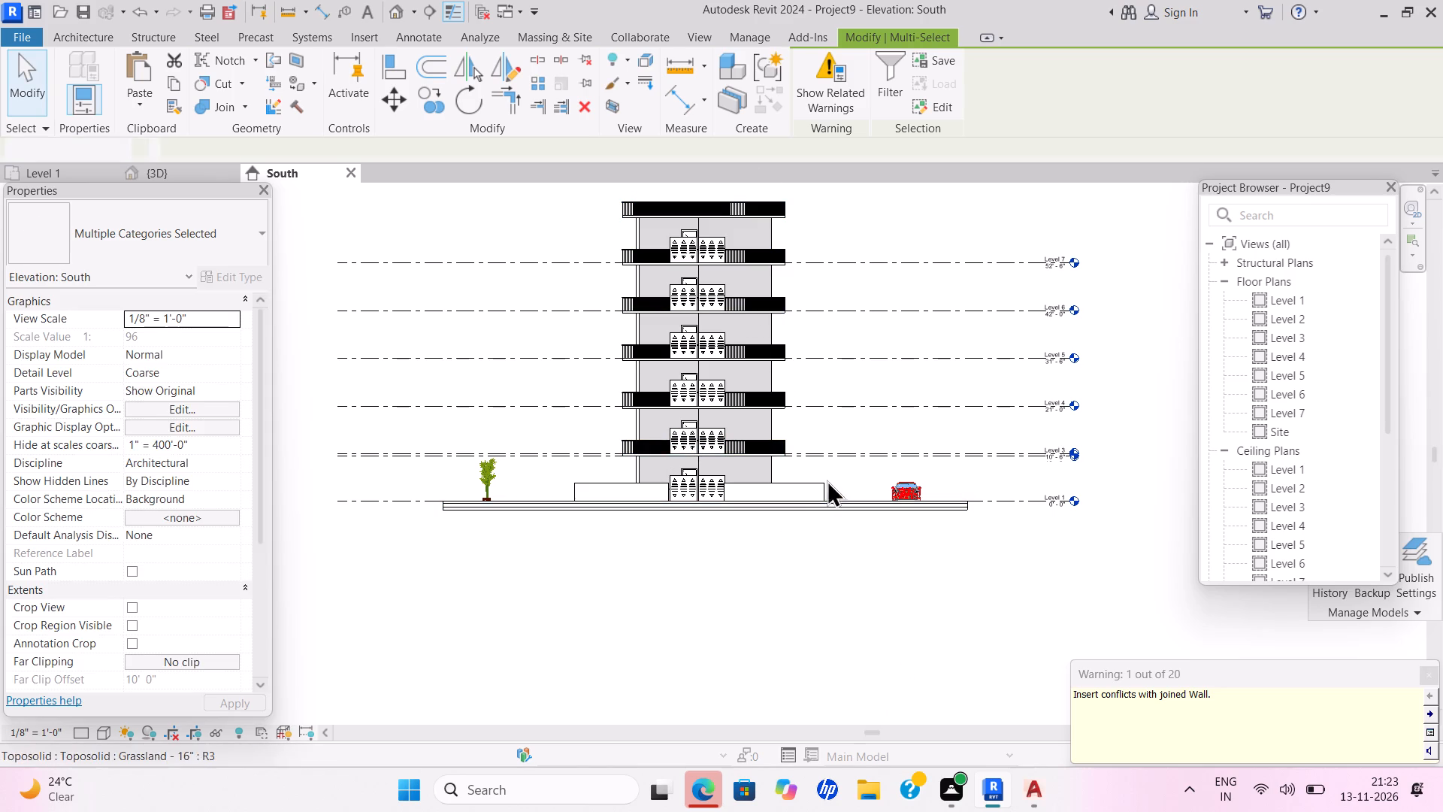
Delete the copied gates from the five upper floors, Levels 3 to 7, keeping the ground-level gate.
click(718, 439)
key(Delete)
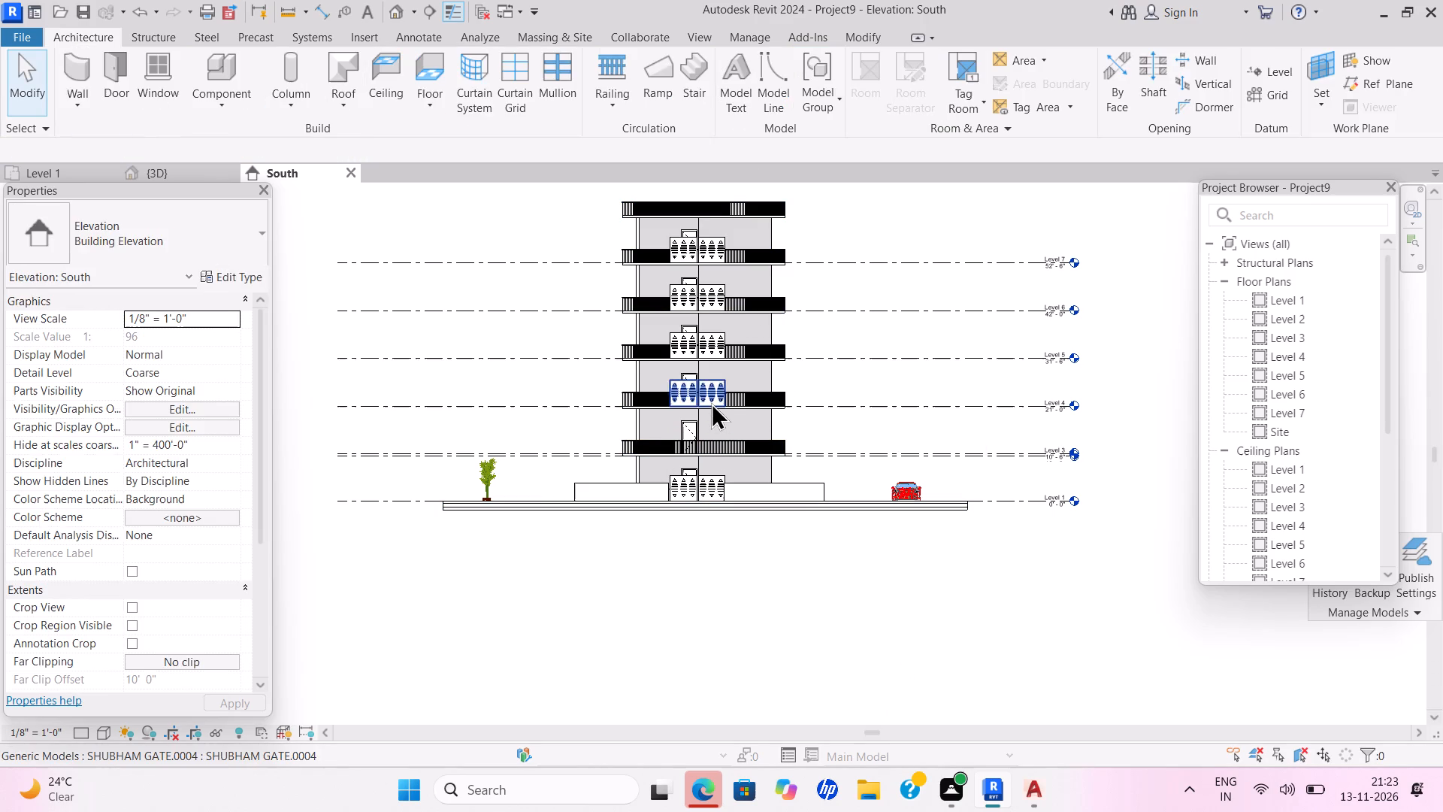
click(711, 402)
key(Delete)
click(702, 348)
key(Delete)
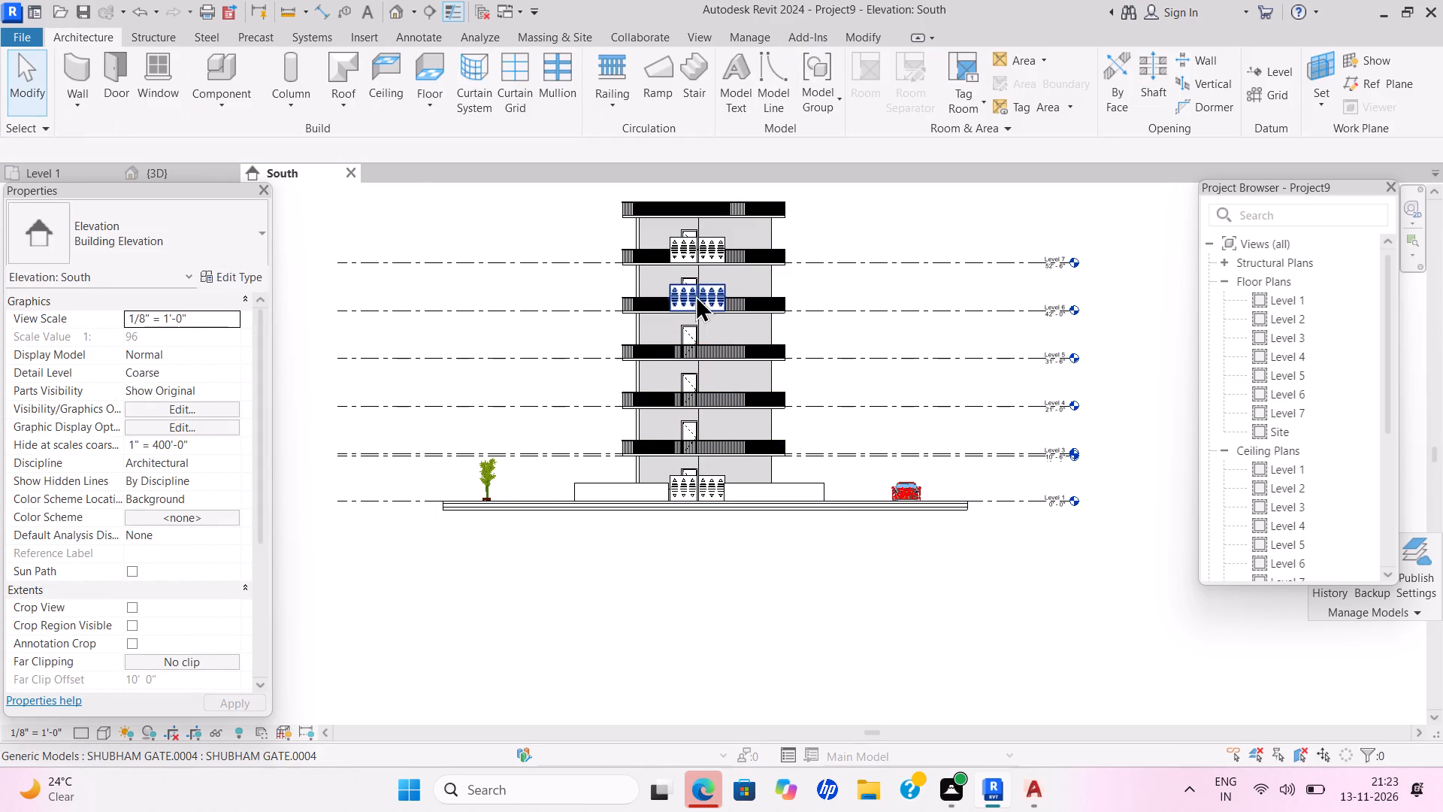
click(695, 295)
key(Delete)
click(696, 249)
key(Delete)
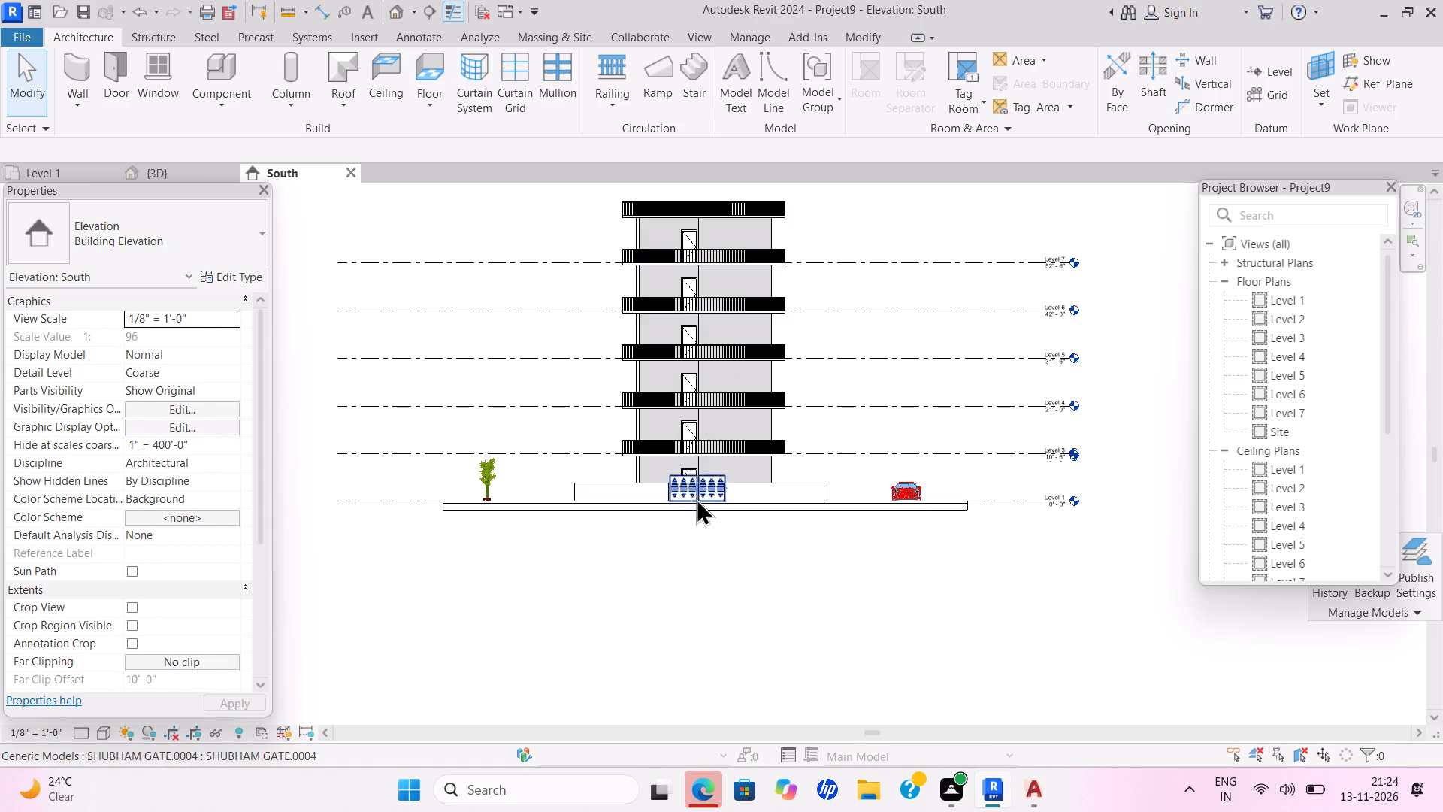
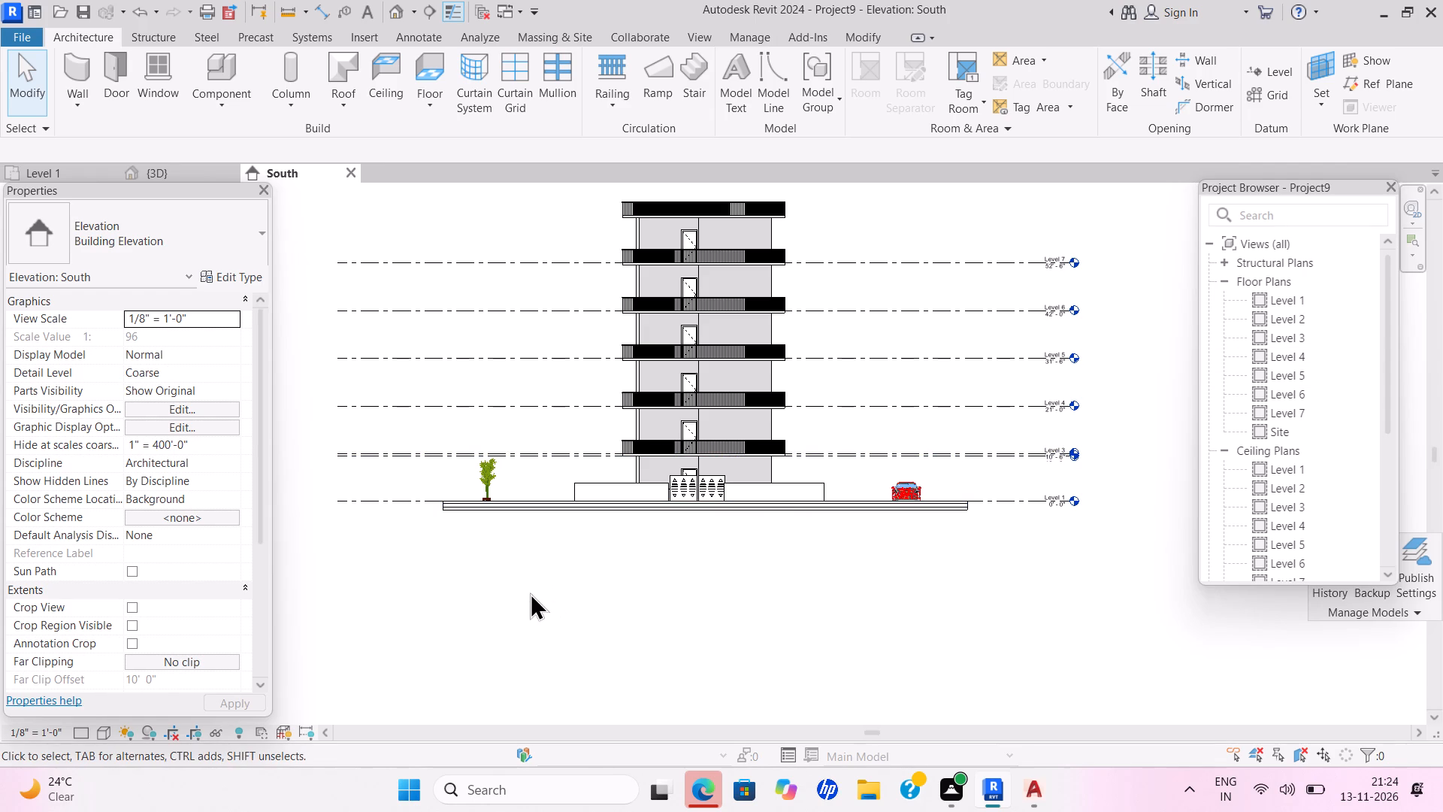
Examine the stacked floors, balcony railings and ground-level gate of the building in the South elevation.
scroll(1441, 456, down, 1)
scroll(1441, 453, up, 1)
scroll(1442, 437, down, 1)
scroll(1442, 395, up, 1)
scroll(1442, 388, down, 1)
scroll(858, 437, up, 1)
scroll(849, 437, down, 1)
scroll(849, 437, up, 1)
middle_drag(847, 437, 834, 434)
scroll(847, 437, down, 1)
scroll(847, 437, up, 1)
scroll(847, 437, down, 1)
scroll(846, 437, up, 1)
scroll(844, 437, down, 3)
scroll(843, 437, up, 1)
scroll(834, 434, down, 3)
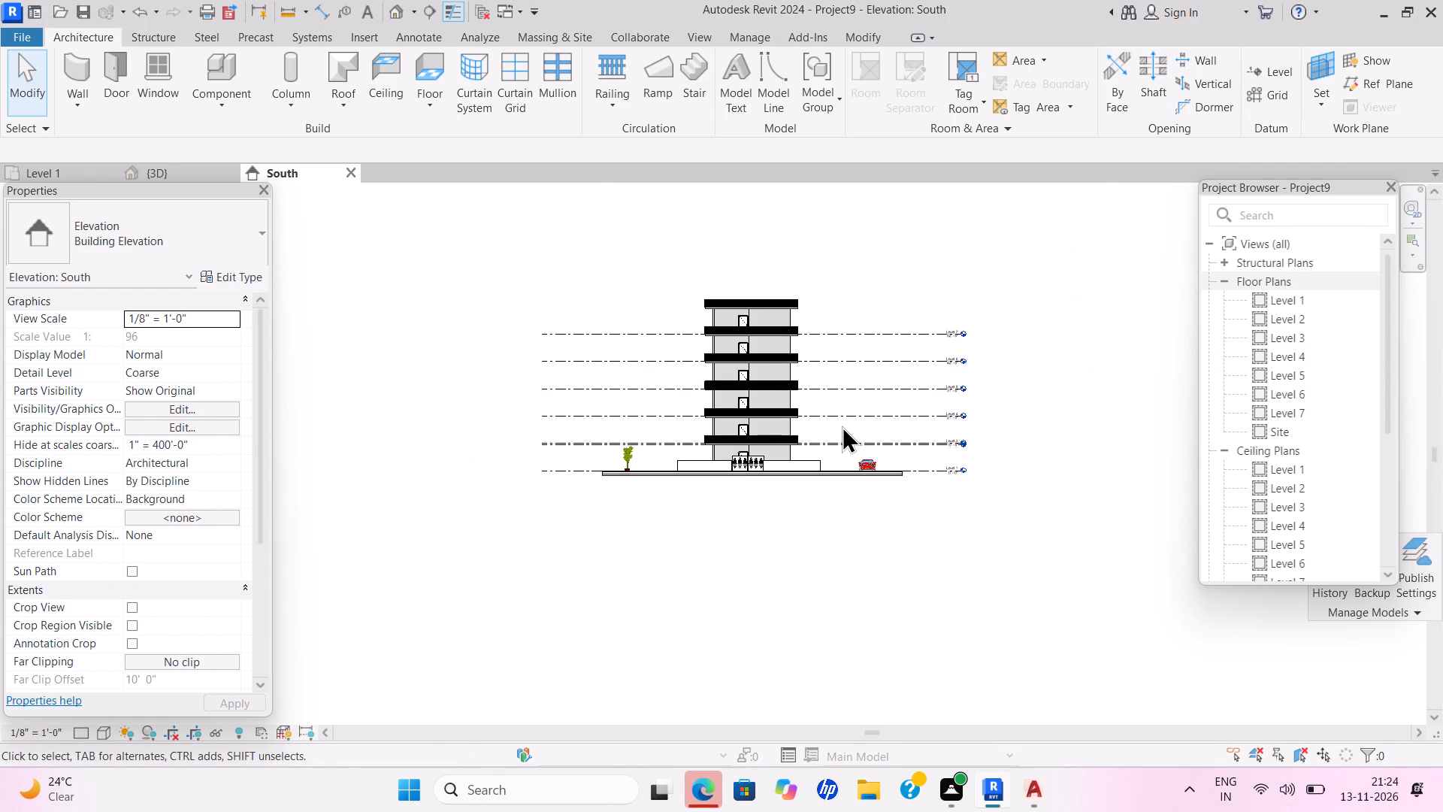
scroll(842, 423, up, 1)
middle_click(842, 423)
scroll(842, 423, down, 2)
scroll(842, 423, up, 1)
scroll(842, 423, down, 1)
scroll(842, 423, up, 1)
scroll(842, 423, down, 2)
scroll(842, 423, up, 1)
scroll(842, 423, down, 1)
scroll(842, 423, up, 3)
scroll(842, 423, down, 1)
scroll(842, 423, up, 2)
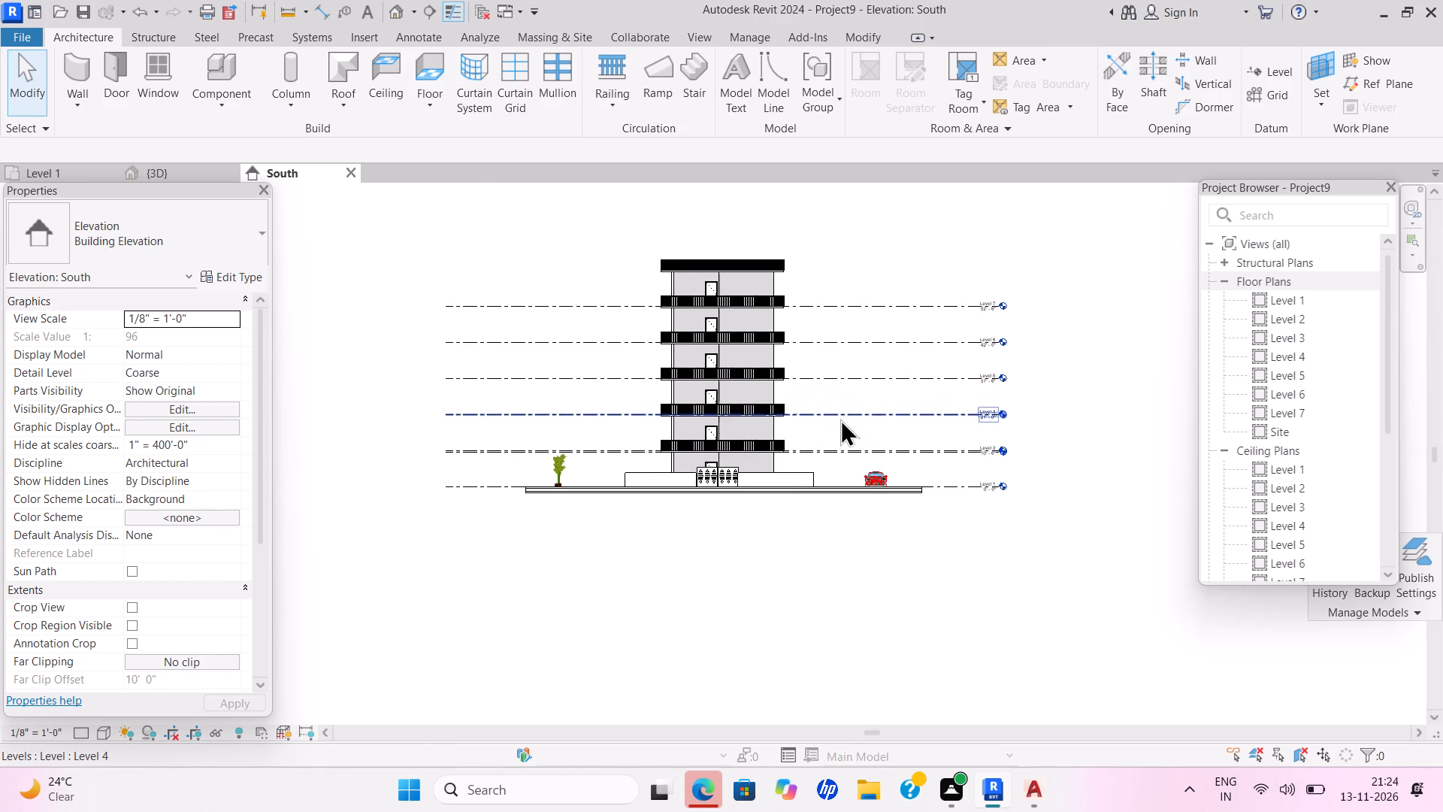
middle_drag(840, 419, 771, 467)
scroll(840, 419, down, 4)
scroll(803, 440, up, 1)
scroll(771, 467, down, 3)
scroll(1014, 336, up, 2)
scroll(1014, 336, down, 1)
scroll(1014, 336, up, 1)
scroll(1013, 335, down, 1)
scroll(1013, 335, up, 1)
scroll(1013, 335, down, 2)
scroll(1012, 335, up, 2)
scroll(887, 403, up, 1)
scroll(887, 403, down, 4)
scroll(887, 403, up, 3)
middle_click(887, 403)
scroll(887, 403, down, 1)
scroll(887, 403, up, 3)
scroll(887, 403, down, 2)
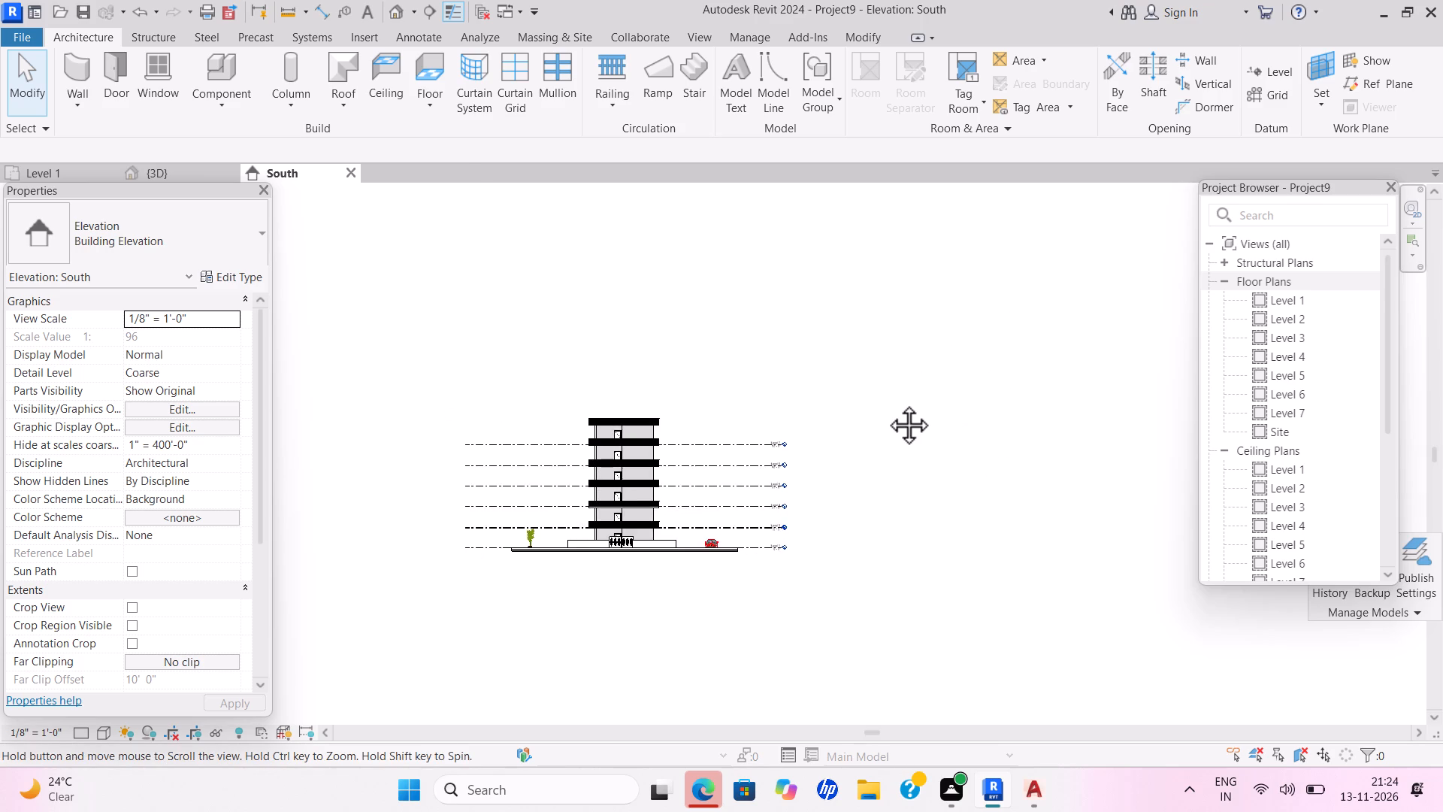
scroll(886, 402, up, 1)
scroll(886, 402, down, 1)
scroll(886, 402, up, 1)
scroll(667, 535, up, 5)
middle_click(665, 535)
scroll(664, 535, down, 3)
scroll(664, 535, up, 1)
scroll(664, 535, down, 2)
scroll(664, 535, up, 1)
scroll(664, 535, down, 1)
scroll(664, 535, up, 1)
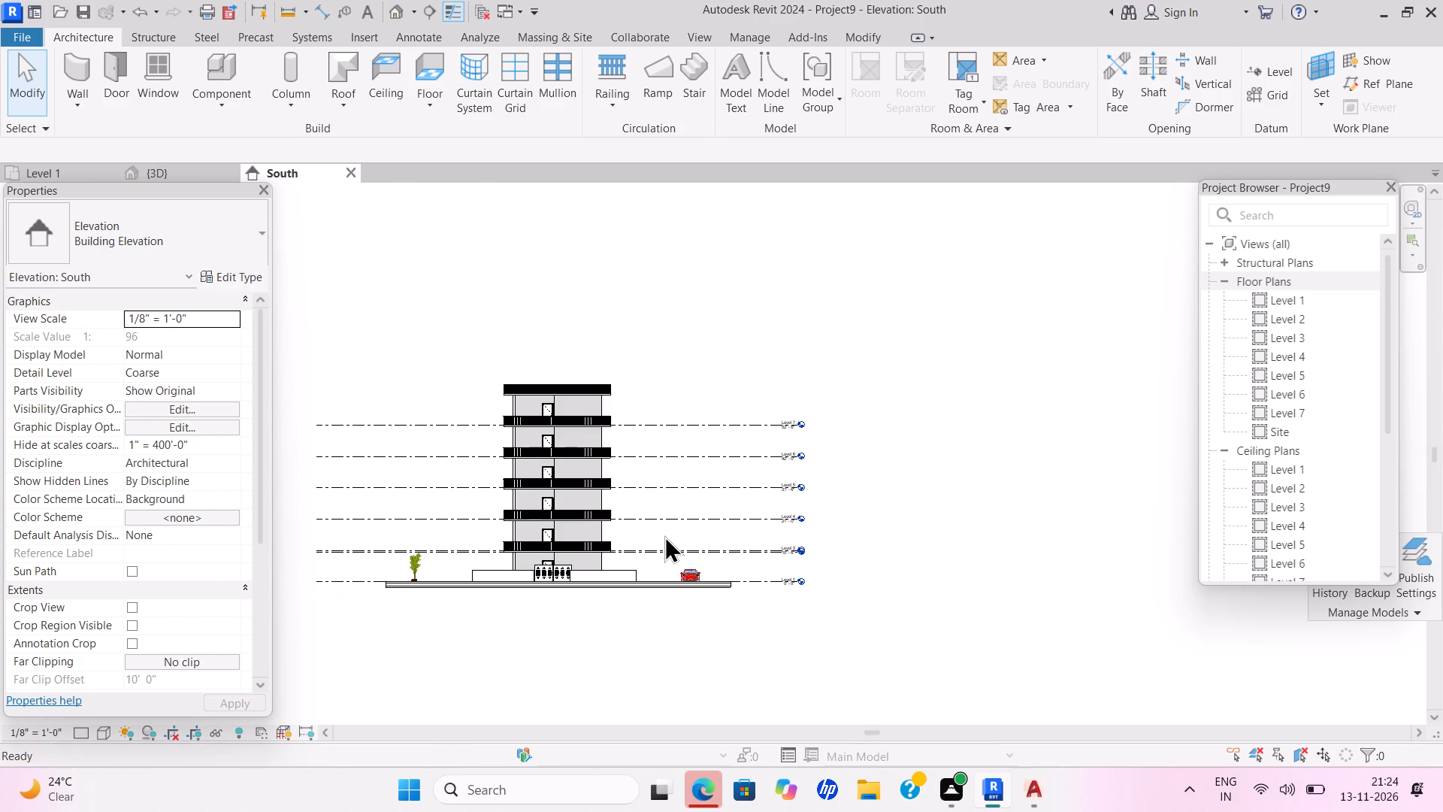
scroll(673, 534, up, 2)
scroll(673, 534, down, 1)
middle_click(676, 534)
scroll(679, 535, up, 1)
scroll(679, 535, down, 2)
scroll(679, 535, up, 2)
scroll(679, 535, down, 1)
scroll(677, 534, up, 1)
scroll(674, 509, down, 1)
middle_click(673, 509)
scroll(673, 509, up, 1)
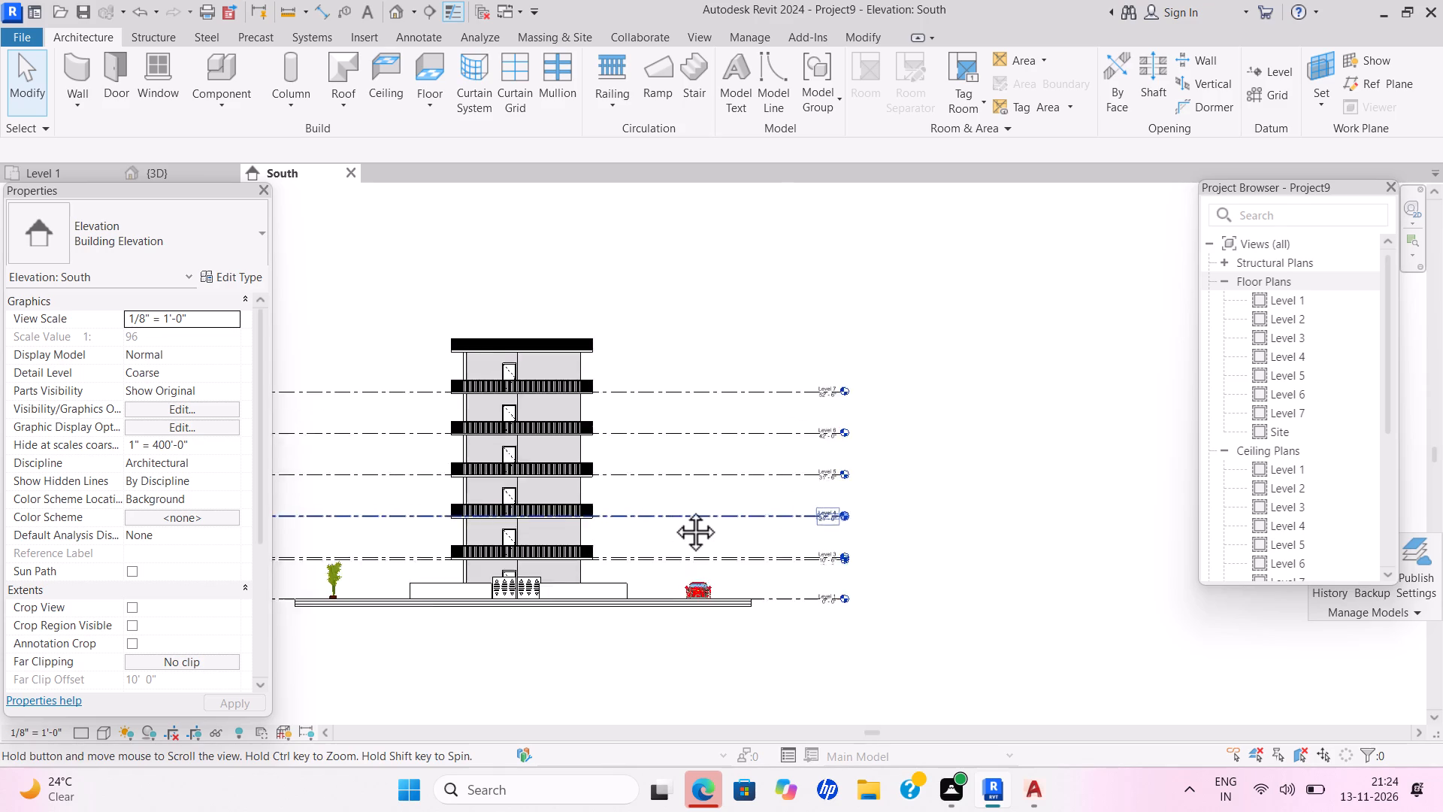
scroll(673, 509, down, 2)
scroll(673, 509, up, 4)
scroll(669, 509, down, 1)
scroll(669, 509, up, 4)
scroll(686, 514, down, 1)
scroll(686, 514, up, 1)
middle_drag(686, 514, 695, 515)
scroll(686, 514, down, 2)
scroll(686, 514, up, 2)
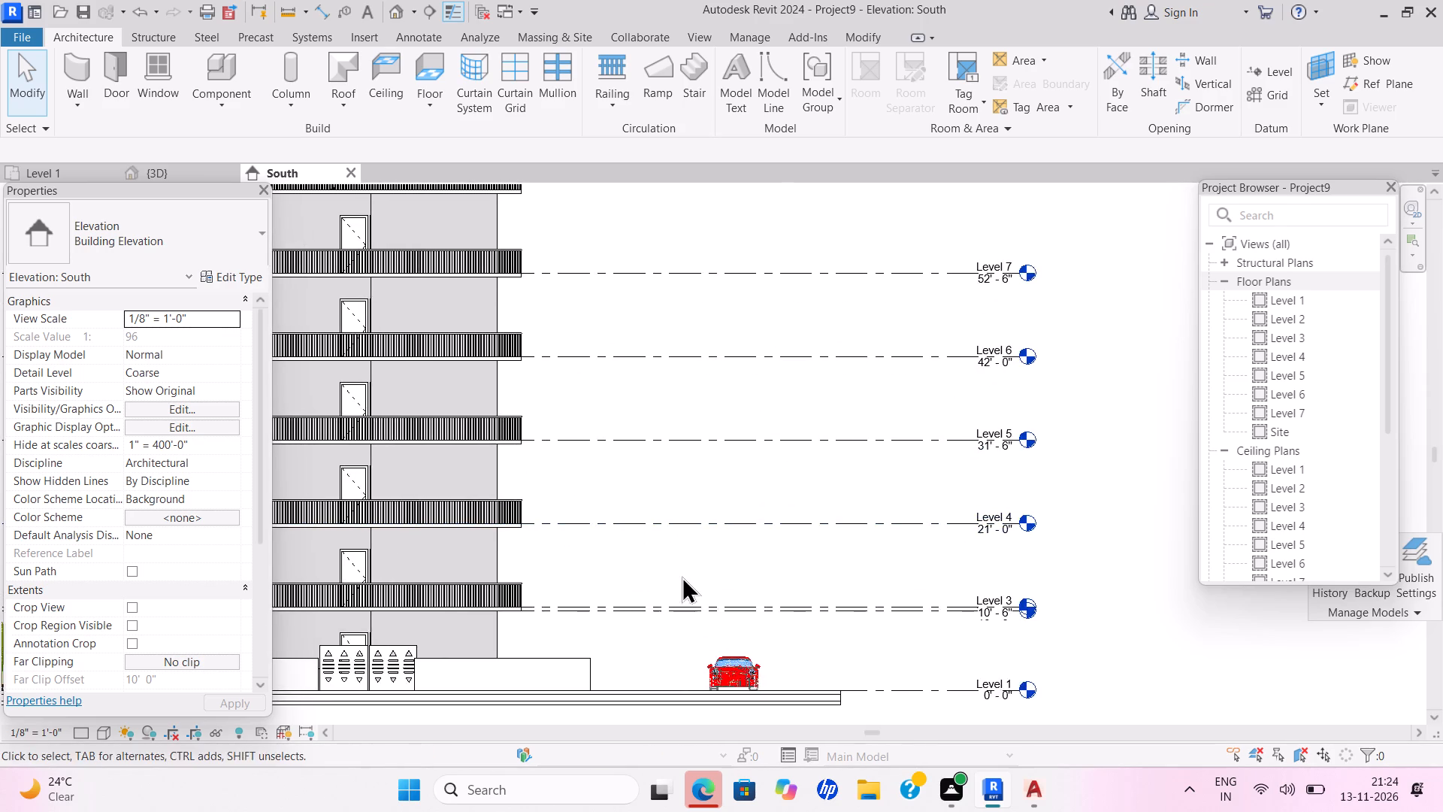
scroll(684, 571, down, 1)
middle_drag(684, 568, 1112, 448)
scroll(687, 566, up, 2)
scroll(700, 559, down, 2)
scroll(738, 535, up, 3)
scroll(1056, 456, down, 1)
middle_click(1000, 488)
scroll(999, 488, up, 1)
scroll(999, 488, down, 2)
scroll(999, 487, up, 3)
scroll(999, 487, down, 1)
scroll(999, 487, up, 1)
scroll(999, 487, down, 1)
scroll(999, 487, up, 1)
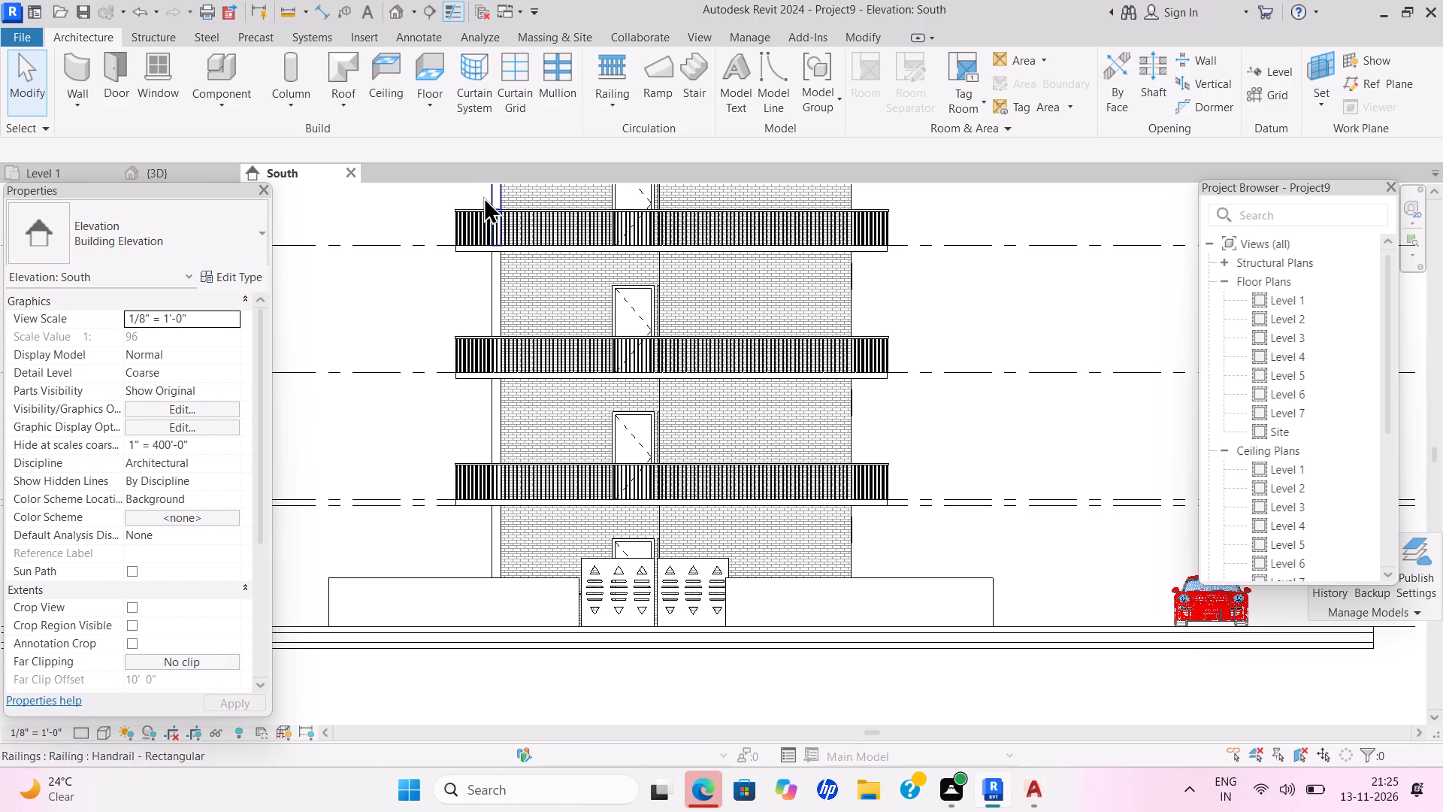
Start a Model In-Place component and look through the family category list for a suitable category.
click(222, 101)
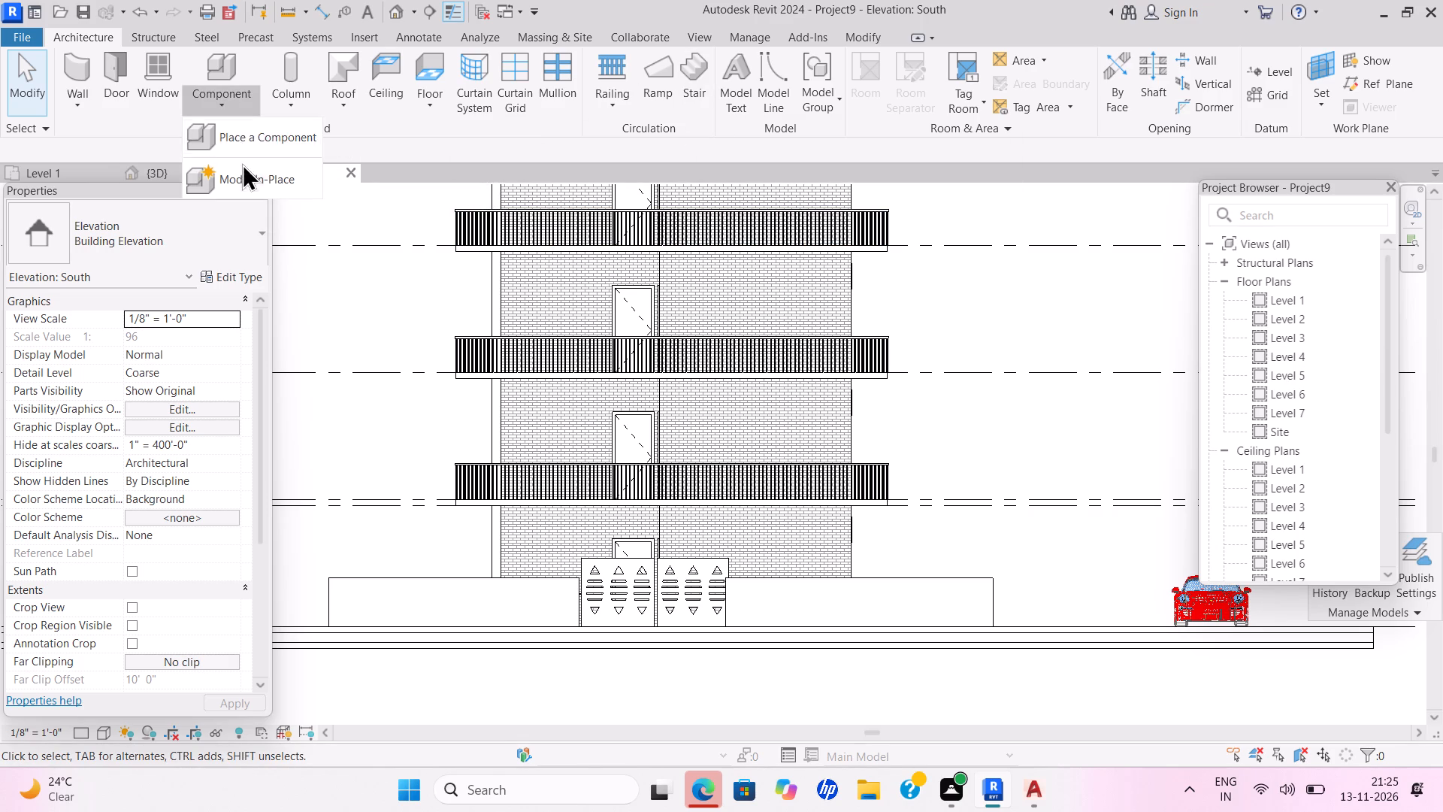
click(242, 169)
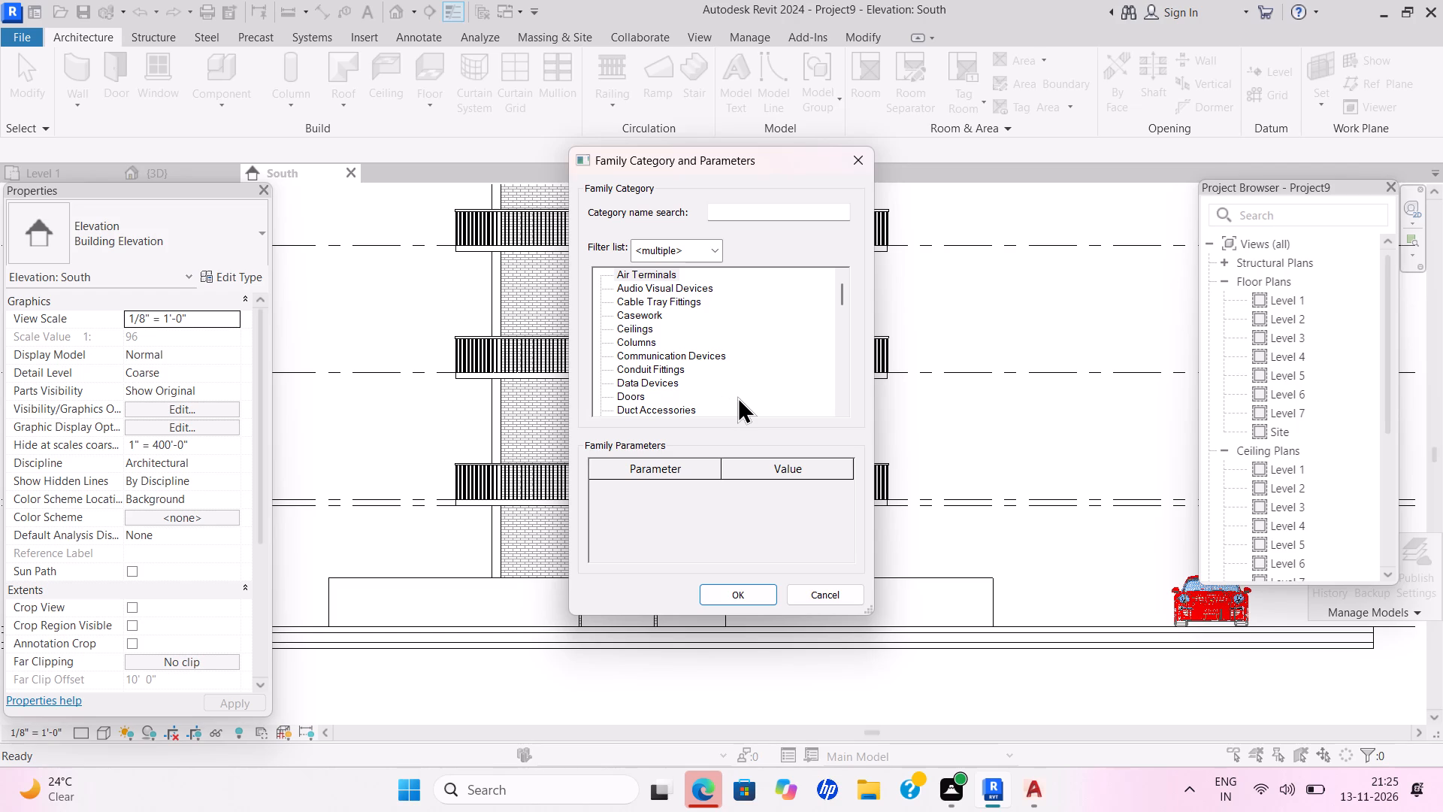
scroll(737, 393, up, 2)
scroll(737, 393, down, 1)
scroll(737, 393, up, 1)
scroll(737, 393, down, 2)
scroll(737, 393, up, 1)
scroll(737, 393, down, 2)
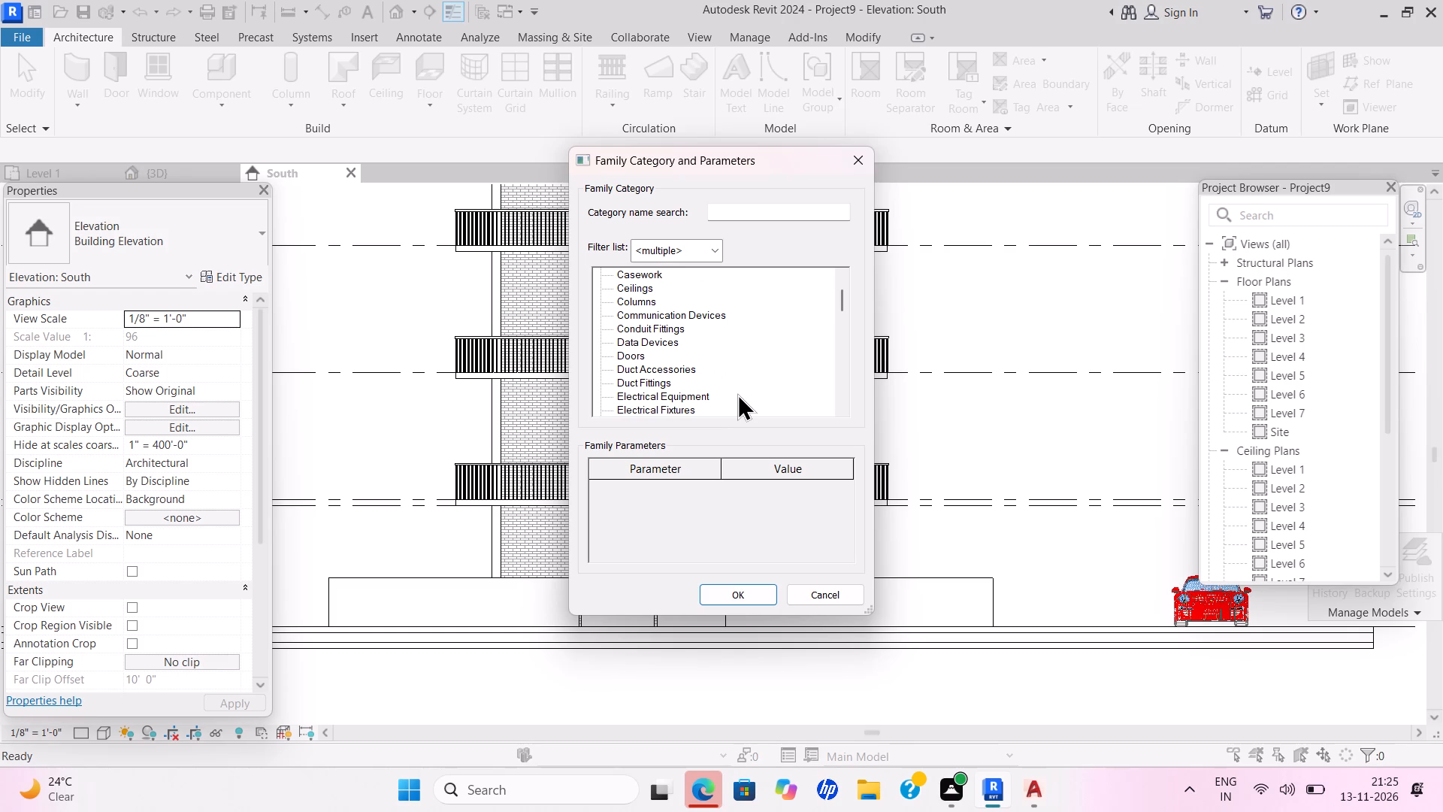
scroll(737, 393, up, 3)
scroll(737, 393, down, 1)
scroll(737, 393, up, 1)
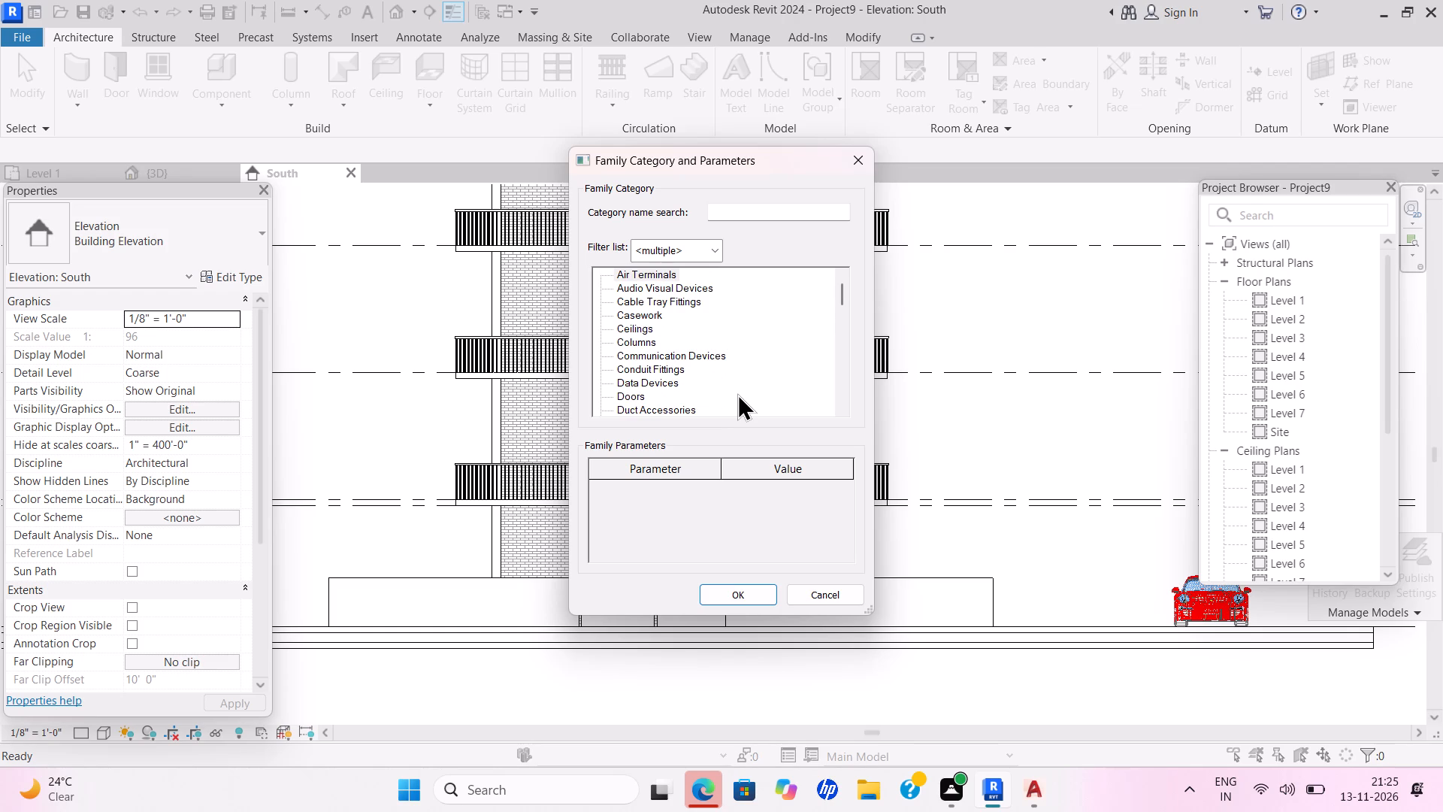
scroll(737, 393, down, 1)
scroll(737, 393, up, 2)
scroll(737, 393, down, 1)
scroll(737, 393, up, 3)
scroll(737, 393, down, 1)
scroll(737, 393, up, 1)
scroll(737, 393, down, 1)
scroll(737, 393, up, 2)
scroll(737, 393, down, 1)
scroll(737, 393, up, 1)
scroll(737, 393, down, 1)
scroll(737, 393, up, 2)
scroll(737, 393, down, 1)
scroll(737, 393, up, 1)
scroll(737, 393, down, 1)
scroll(737, 393, up, 3)
scroll(737, 393, down, 3)
scroll(737, 393, up, 4)
scroll(670, 370, up, 2)
scroll(670, 392, down, 1)
scroll(670, 392, up, 3)
scroll(670, 395, down, 1)
scroll(670, 395, up, 2)
scroll(670, 395, down, 1)
scroll(670, 395, up, 1)
scroll(800, 398, down, 2)
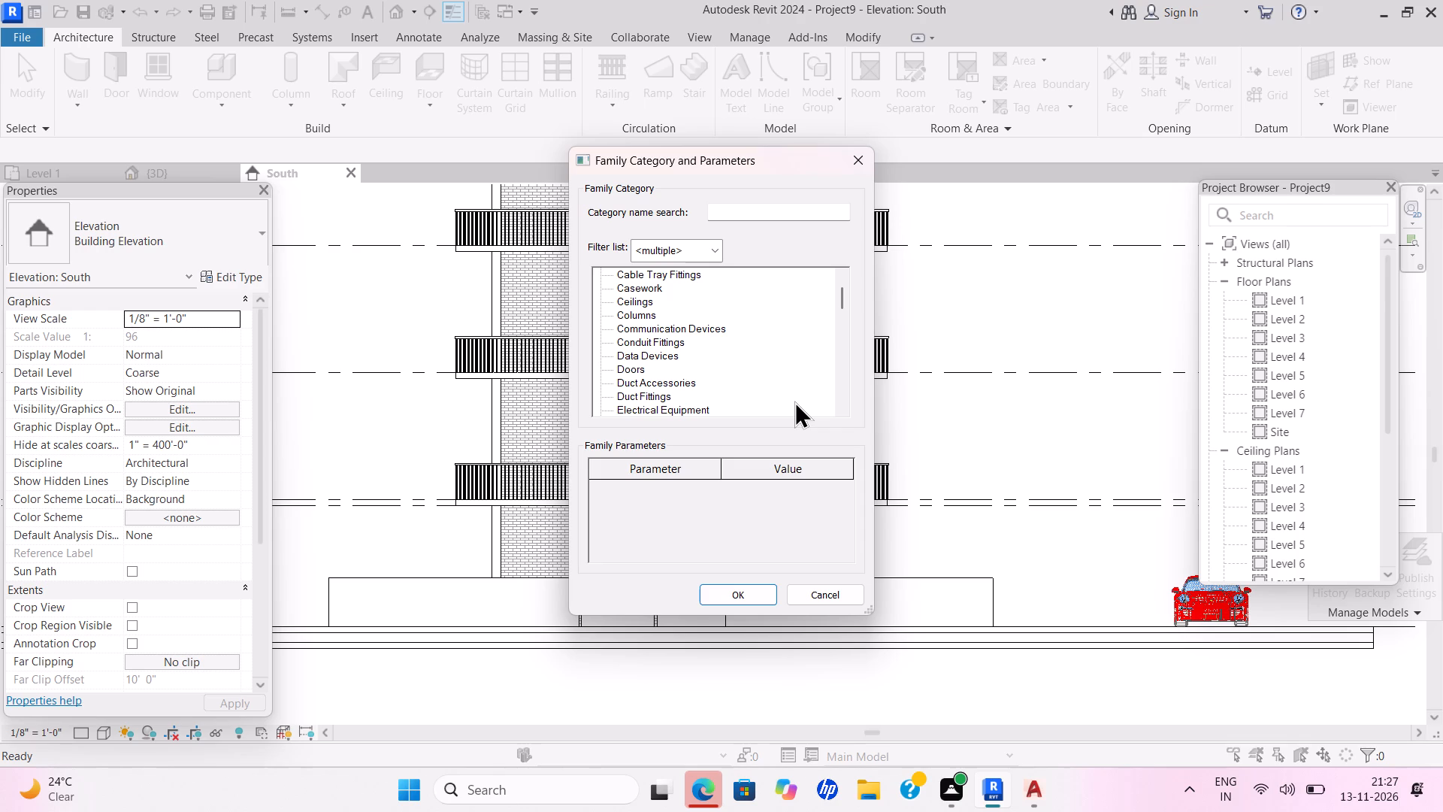
scroll(792, 405, down, 3)
scroll(792, 405, up, 2)
scroll(791, 404, down, 3)
scroll(791, 404, up, 1)
scroll(791, 404, down, 1)
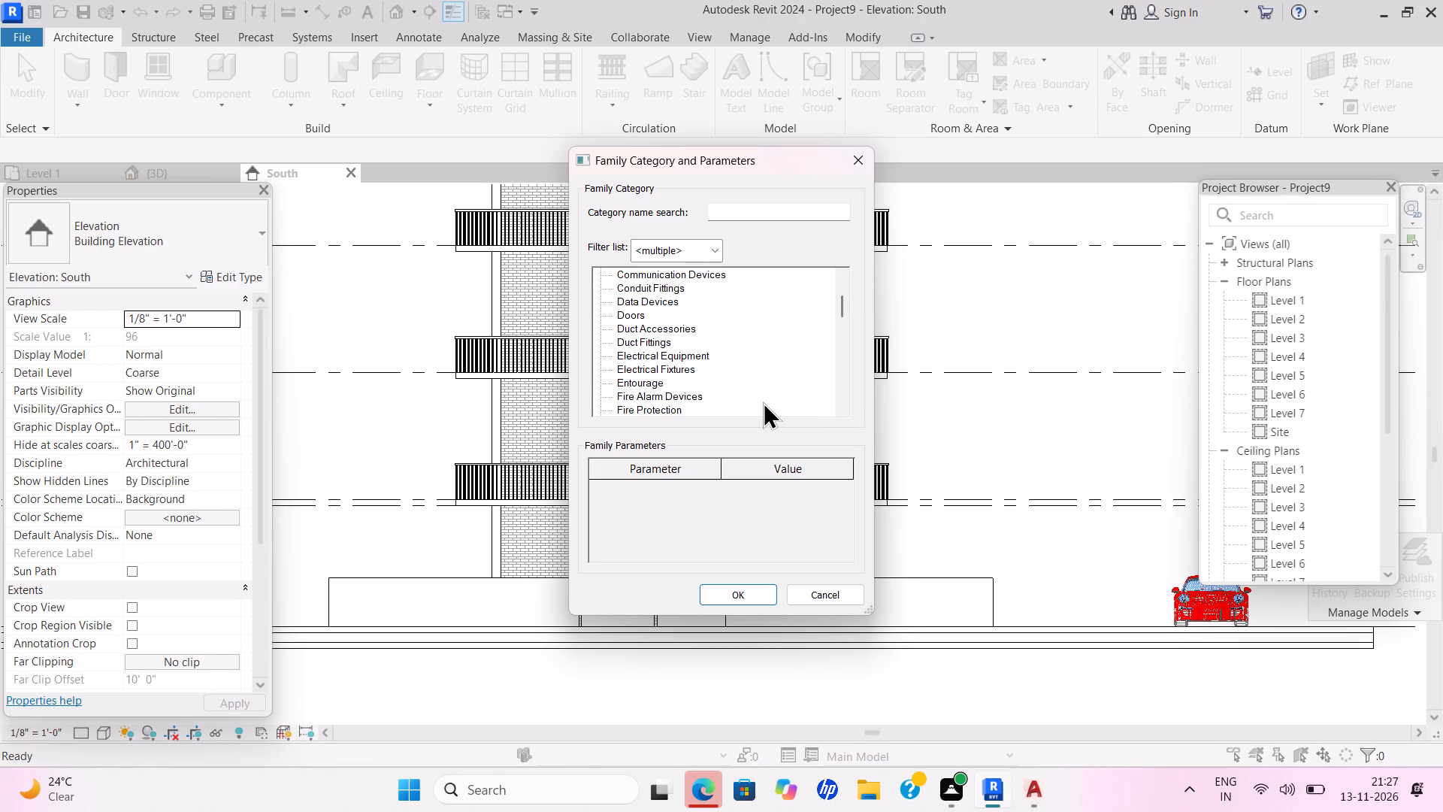
scroll(740, 398, up, 1)
scroll(740, 398, down, 3)
scroll(740, 398, up, 1)
scroll(737, 397, down, 2)
scroll(737, 397, up, 3)
scroll(731, 386, down, 1)
scroll(731, 386, up, 1)
scroll(731, 386, down, 1)
scroll(731, 386, up, 1)
scroll(731, 386, down, 1)
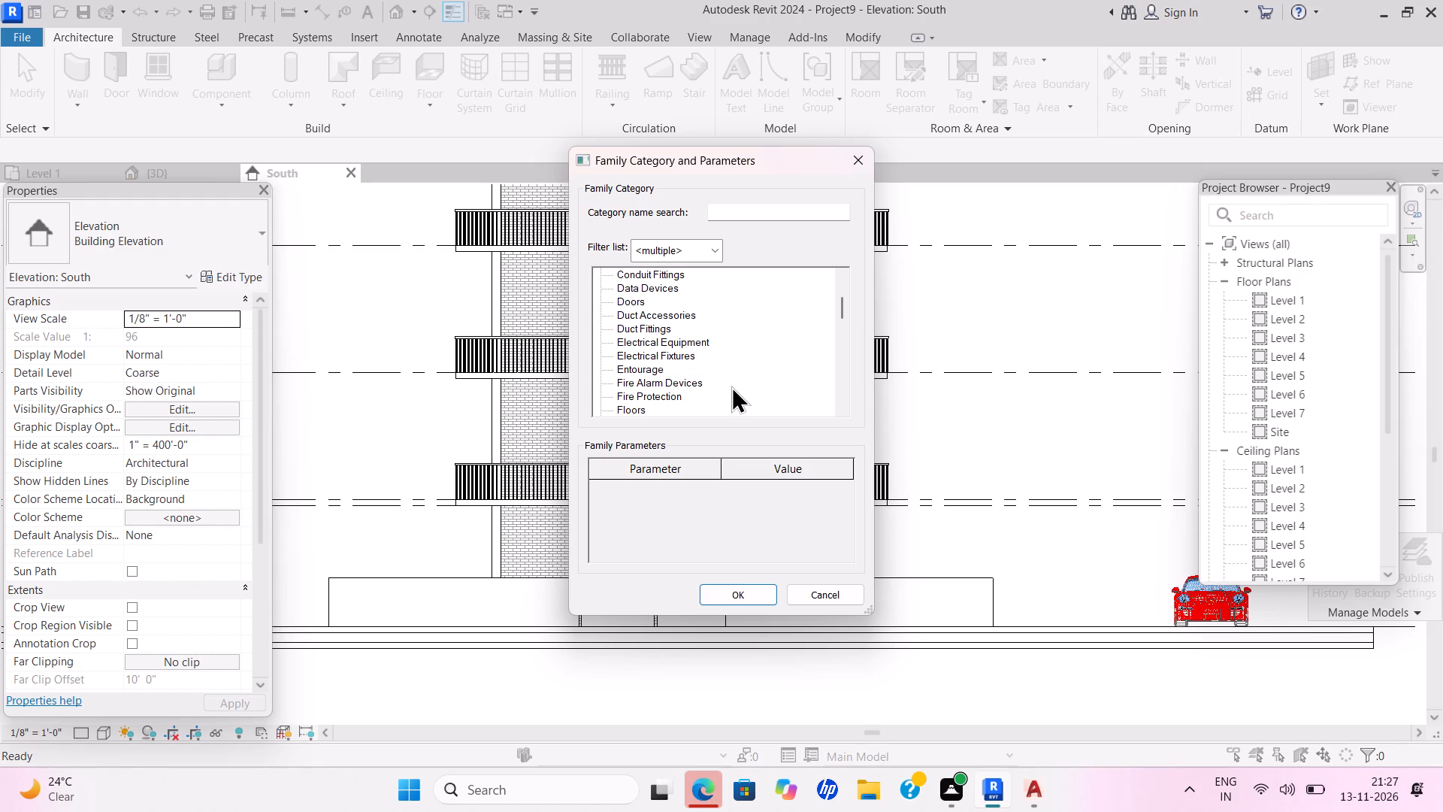
Set the in-place component's family category to Generic Models and accept the default name.
scroll(731, 386, down, 2)
scroll(731, 386, up, 2)
scroll(731, 386, down, 1)
scroll(731, 386, up, 1)
scroll(729, 386, down, 2)
scroll(729, 386, up, 1)
scroll(729, 386, down, 1)
scroll(729, 386, up, 1)
scroll(729, 386, down, 3)
scroll(729, 386, up, 1)
scroll(729, 386, down, 2)
scroll(729, 386, up, 1)
scroll(729, 386, down, 1)
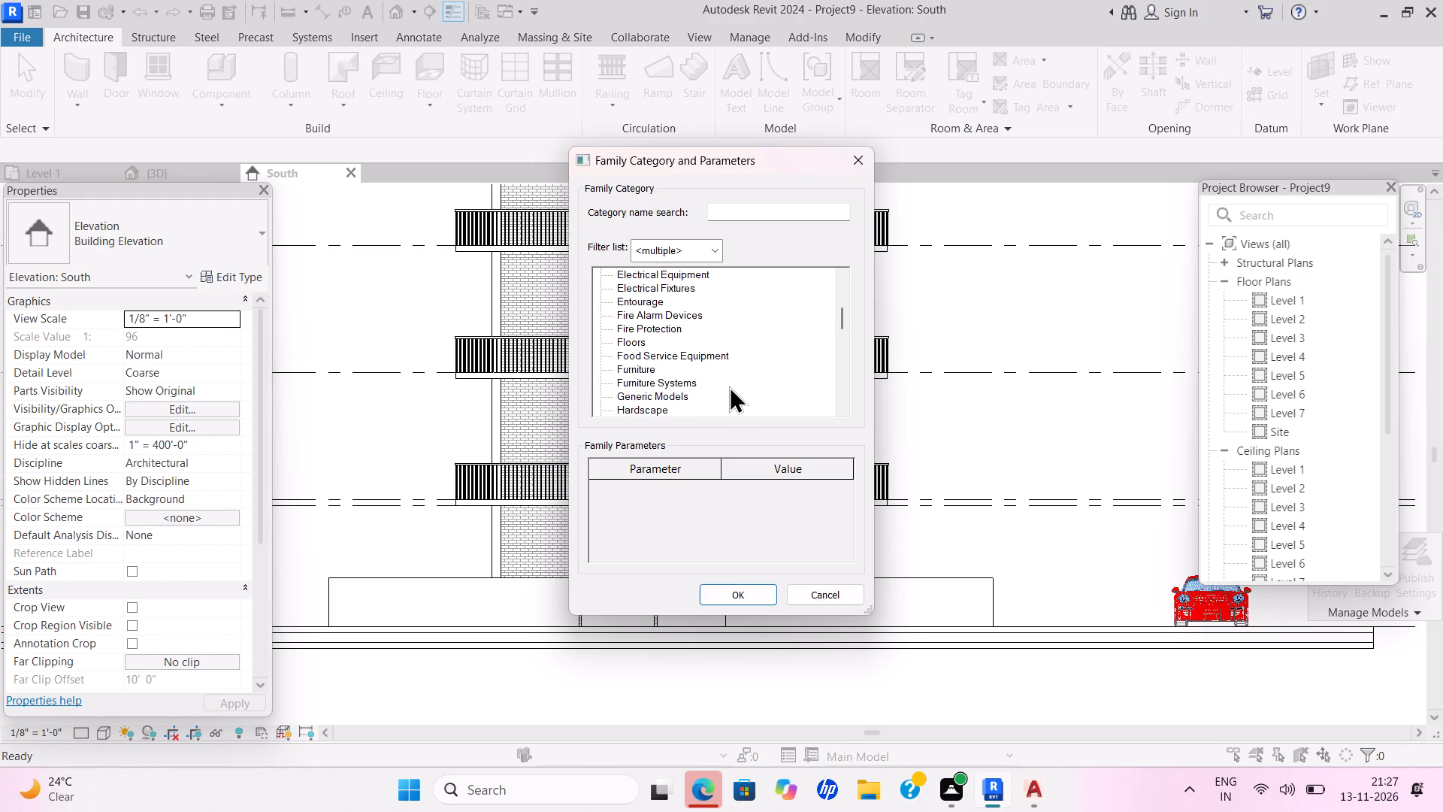
click(696, 397)
click(674, 398)
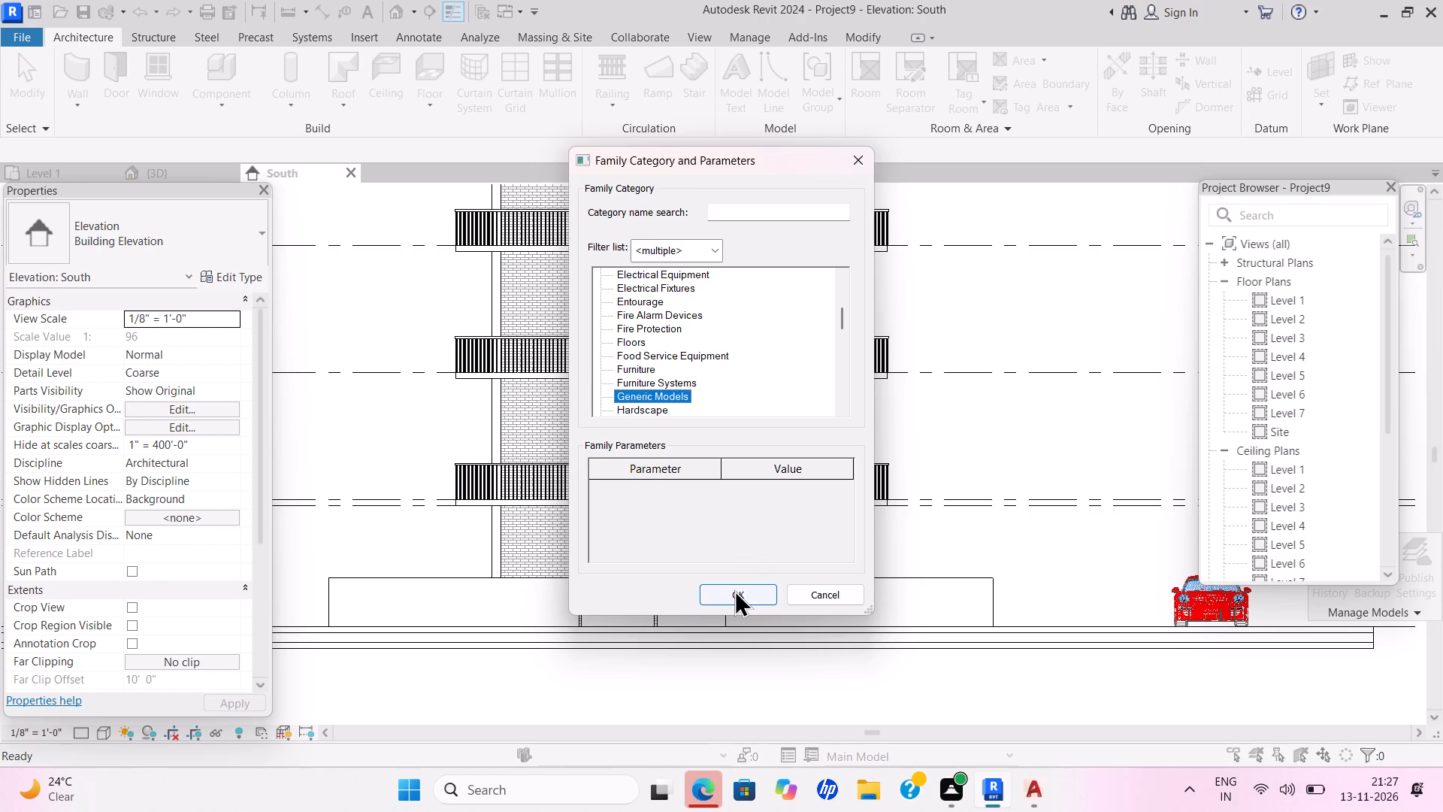
click(734, 589)
click(716, 425)
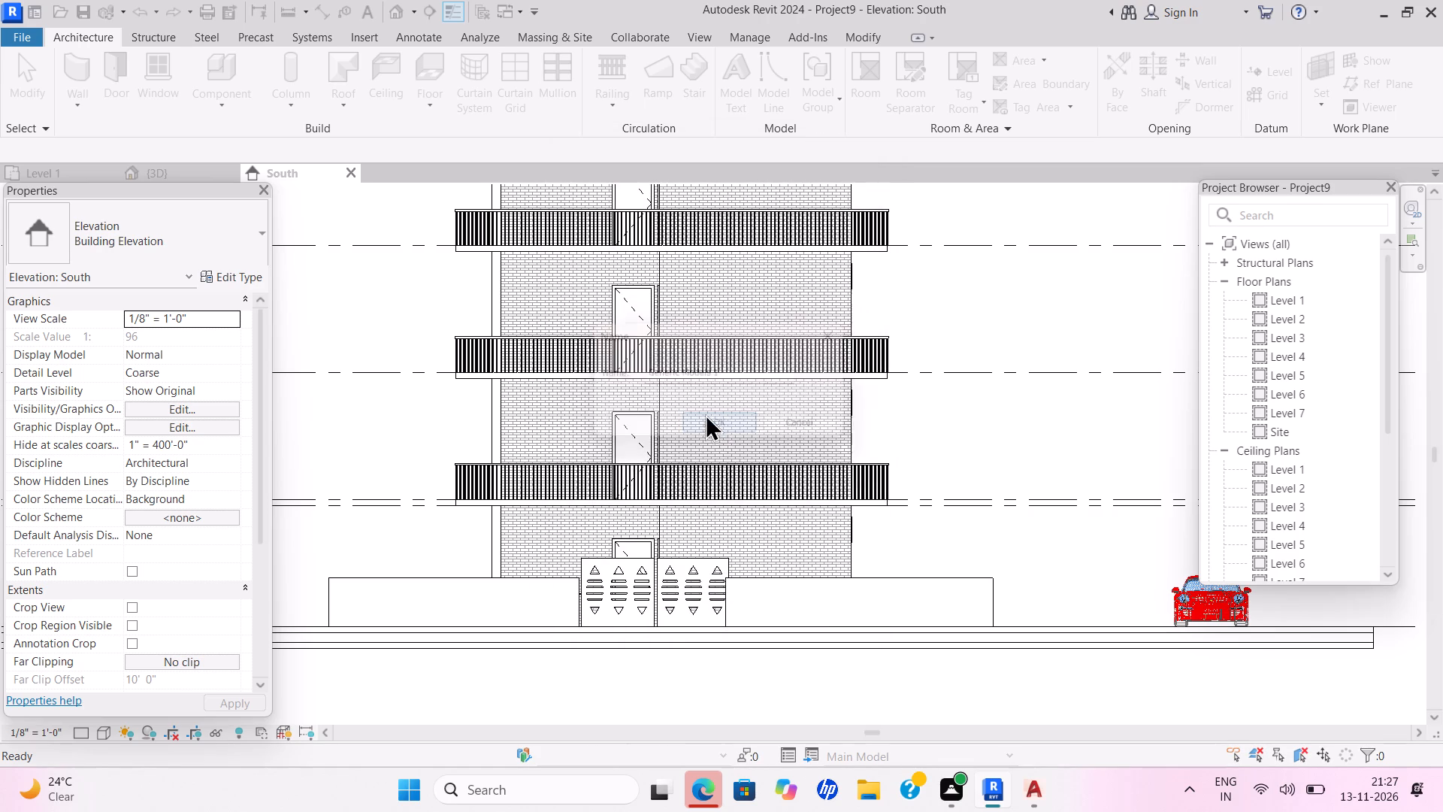
Set the work plane by picking the face of the CMD 6" boundary wall beside the front gate.
click(1109, 98)
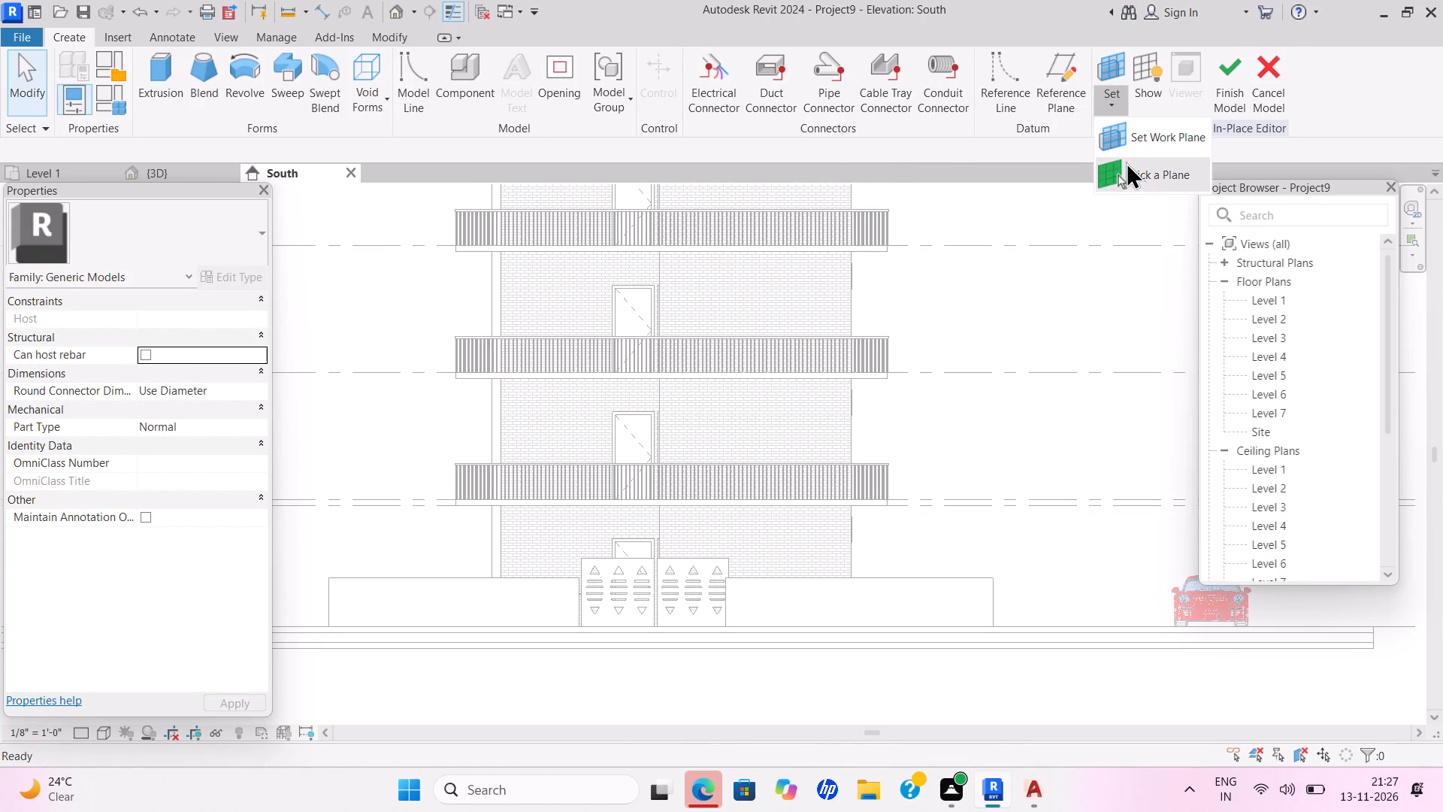
click(1128, 169)
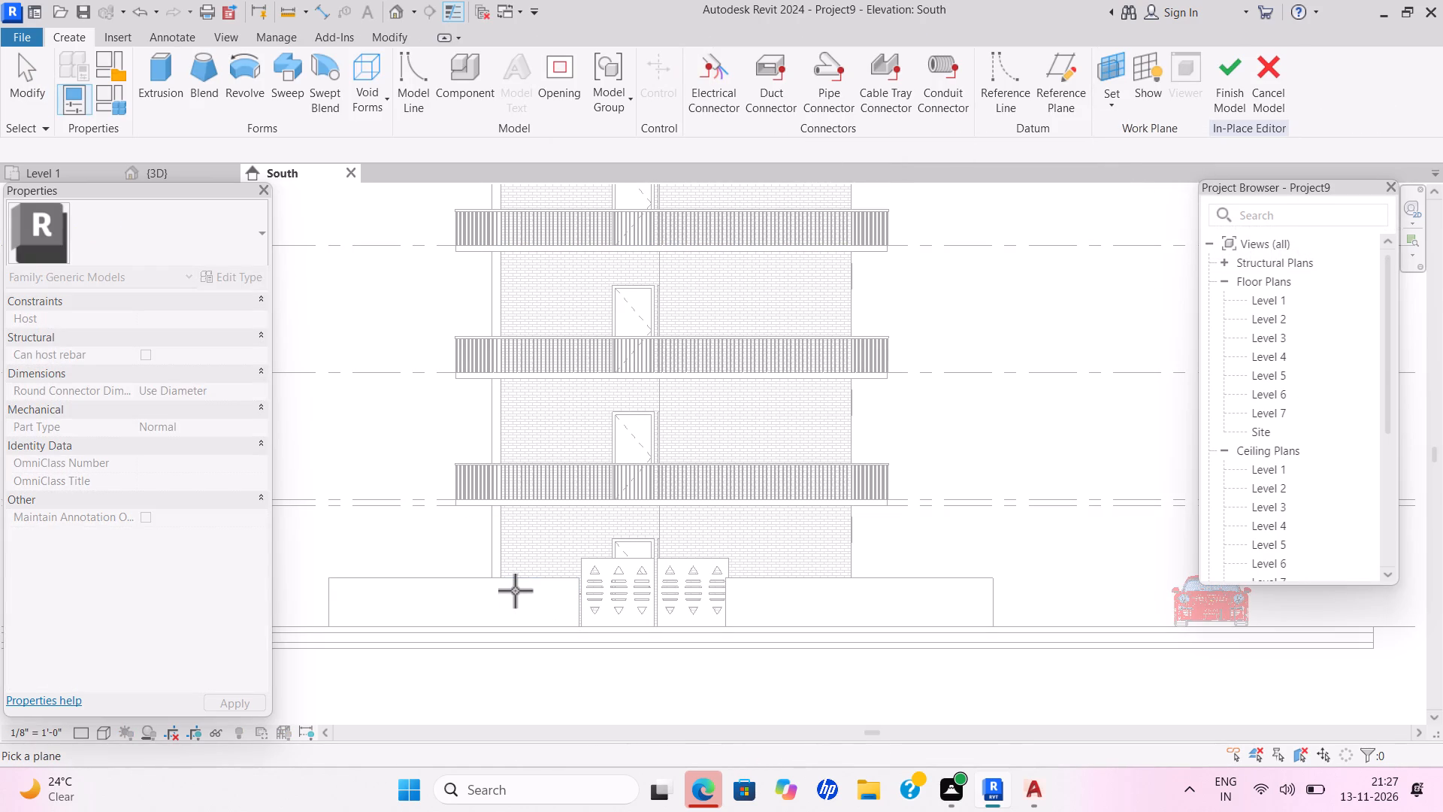
click(1113, 105)
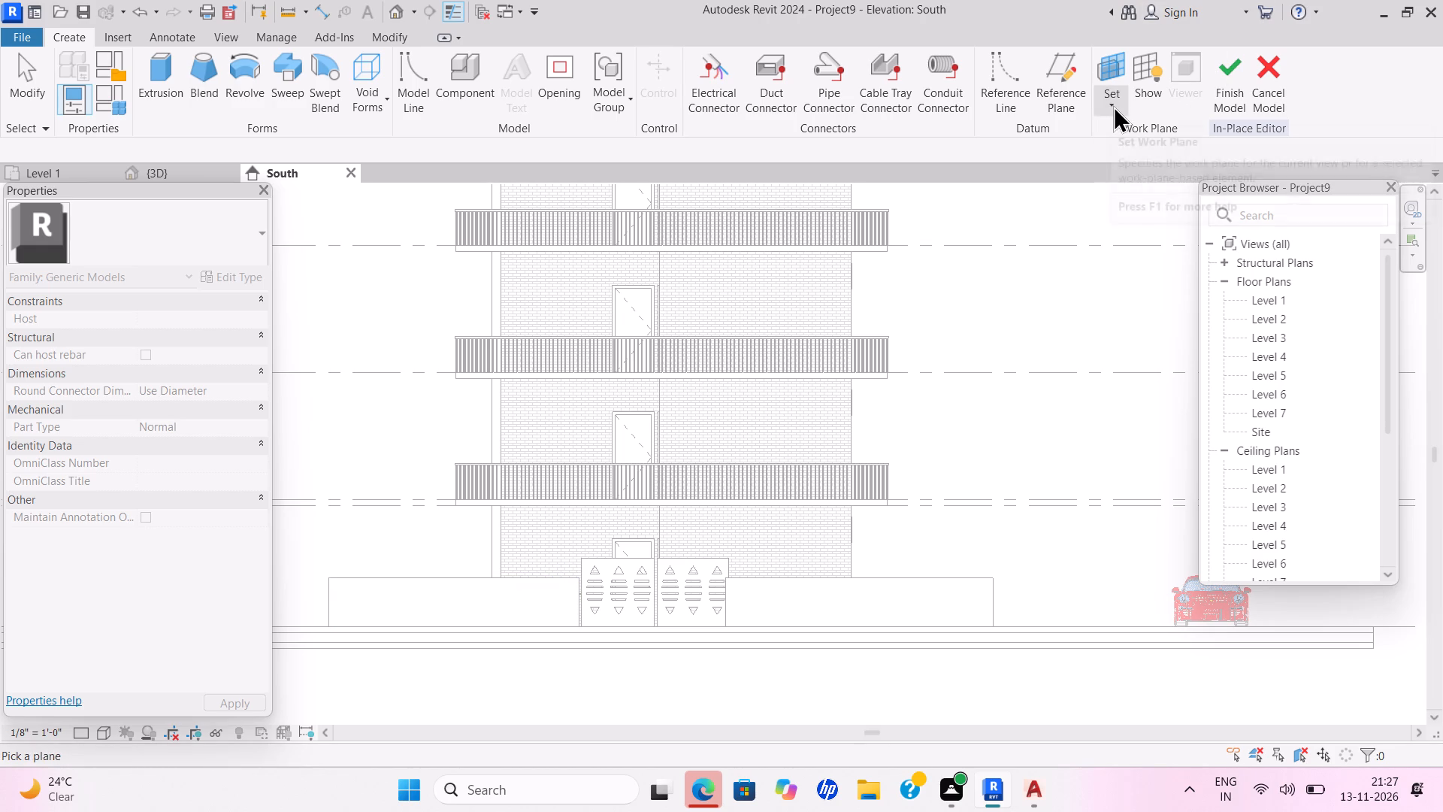
click(1138, 172)
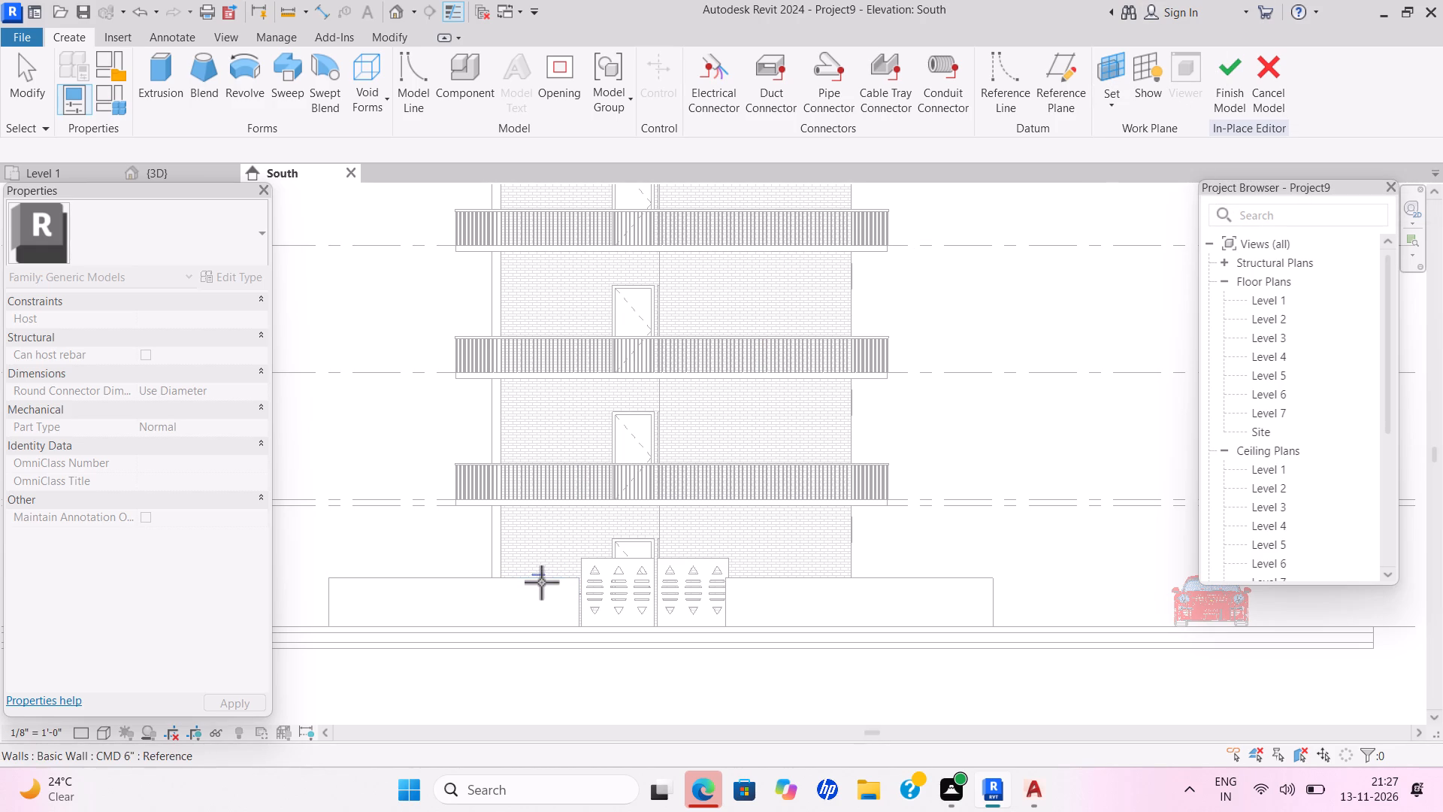
click(546, 584)
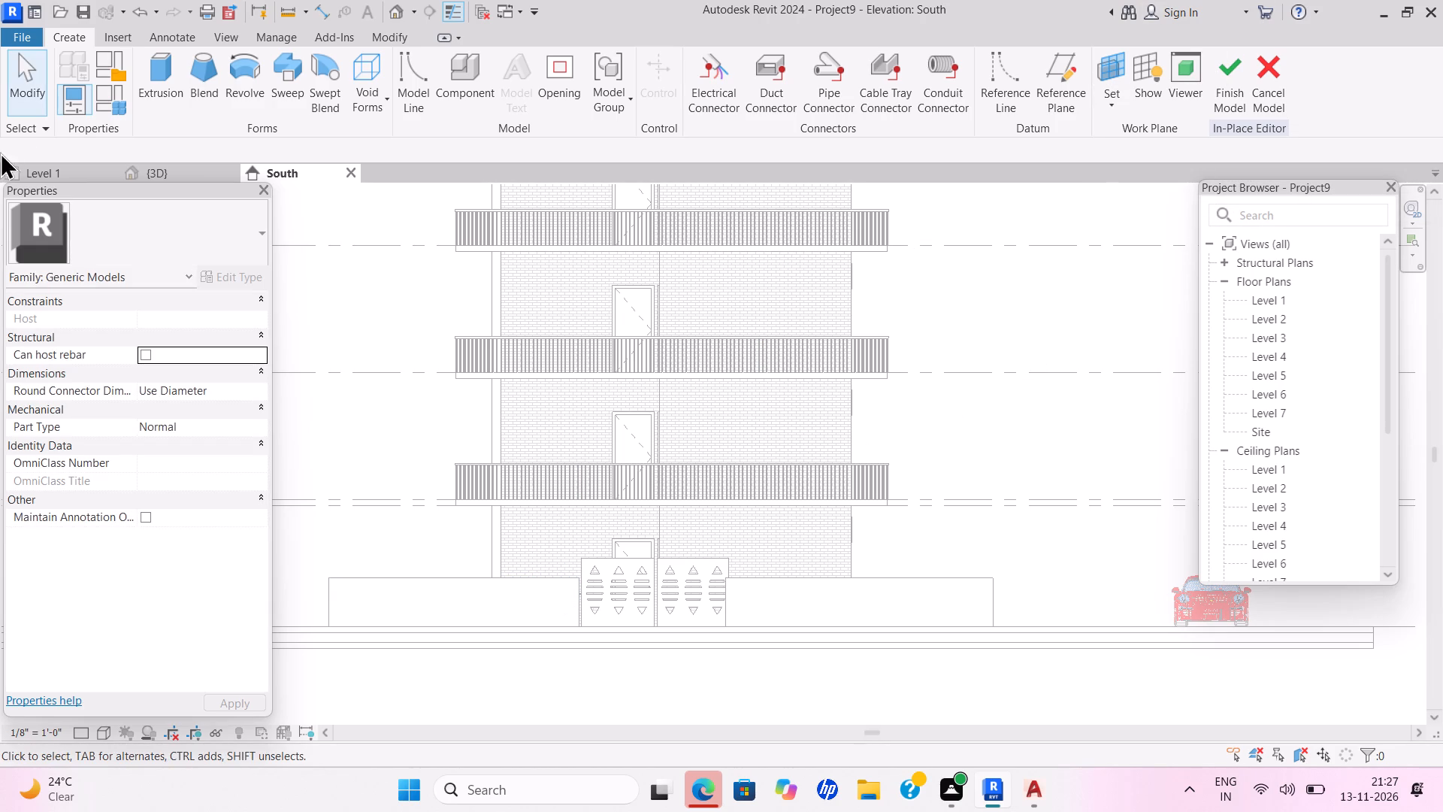
Create a solid extrusion 1' deep from a small circle near the far left end of the front boundary wall.
click(150, 94)
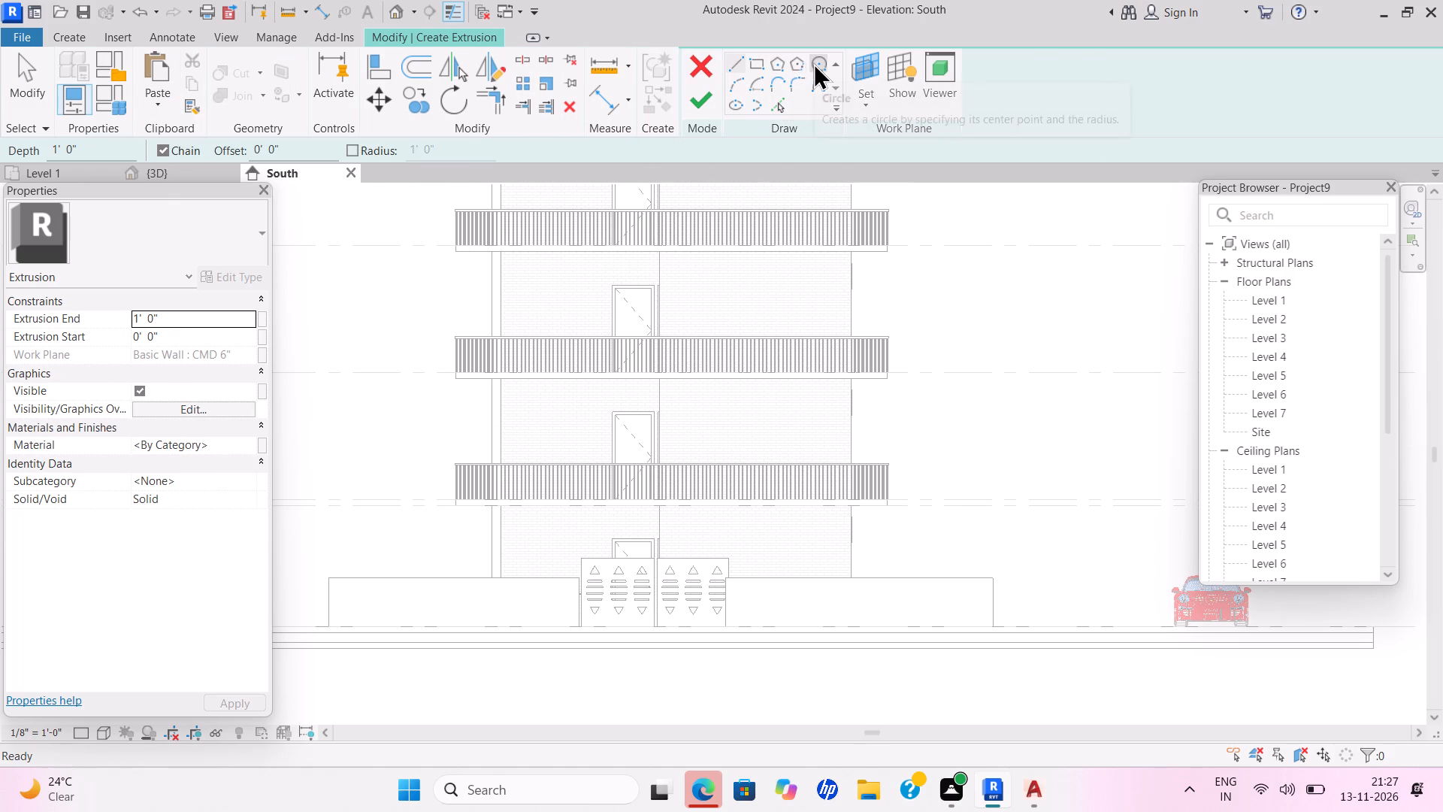
drag(813, 62, 819, 71)
click(347, 604)
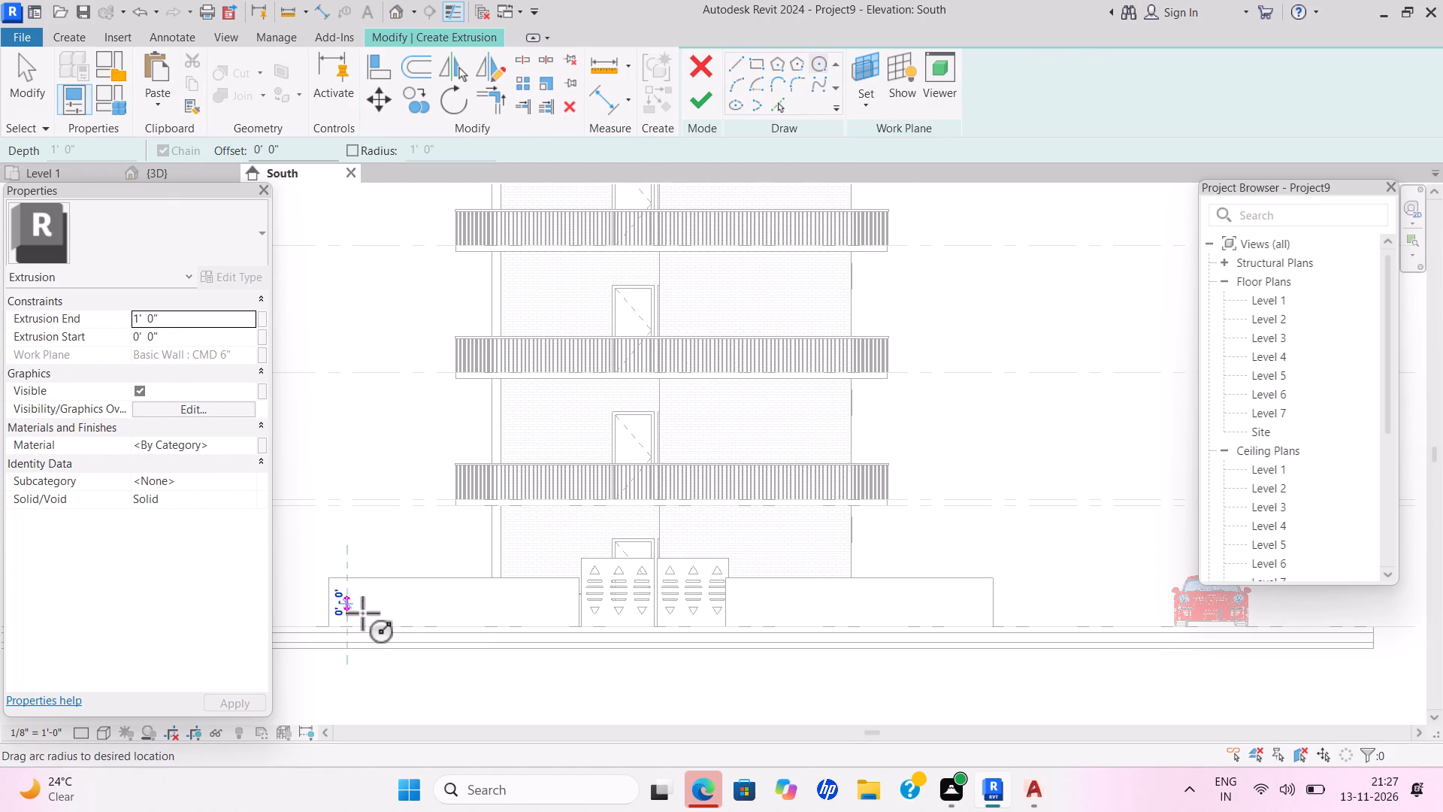
click(358, 608)
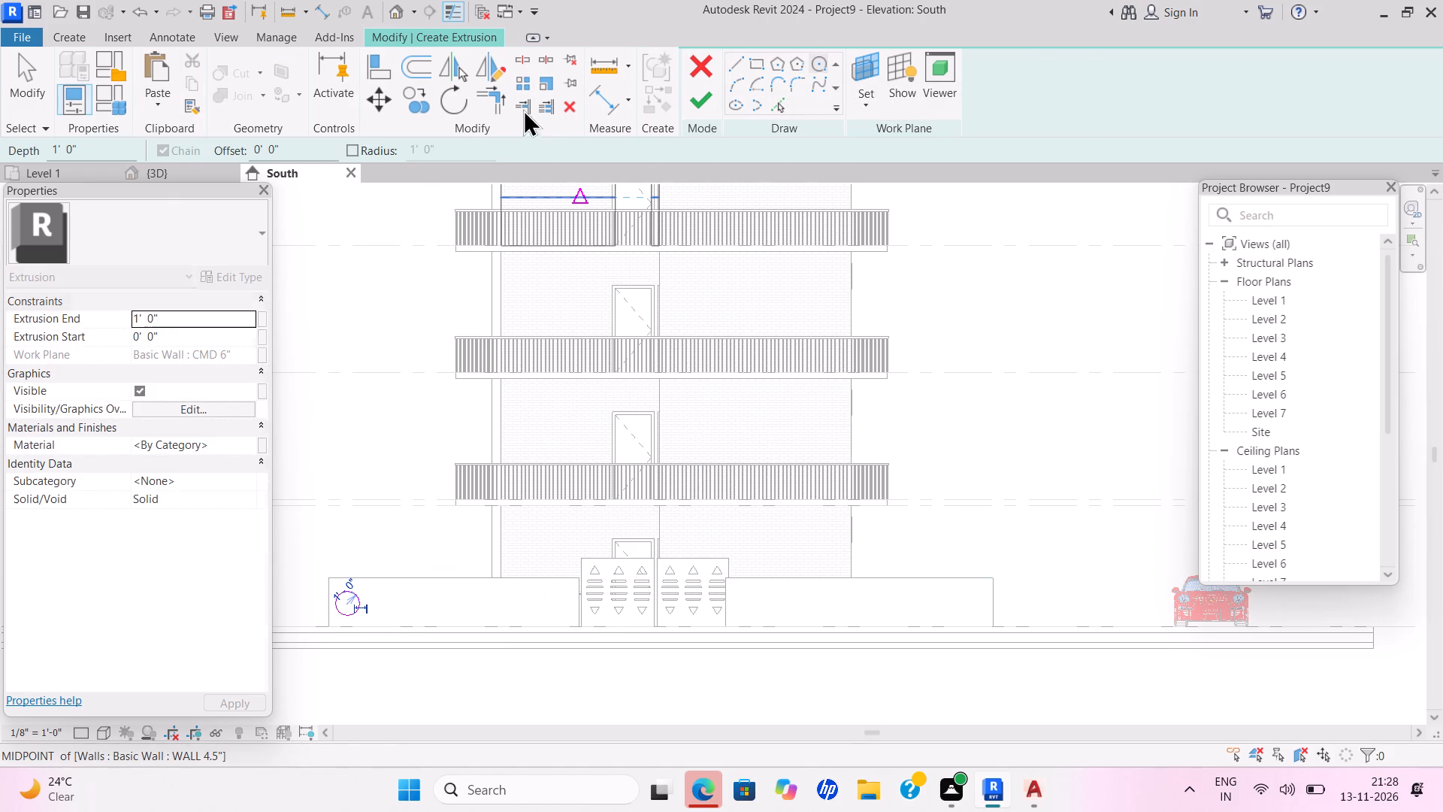
click(707, 107)
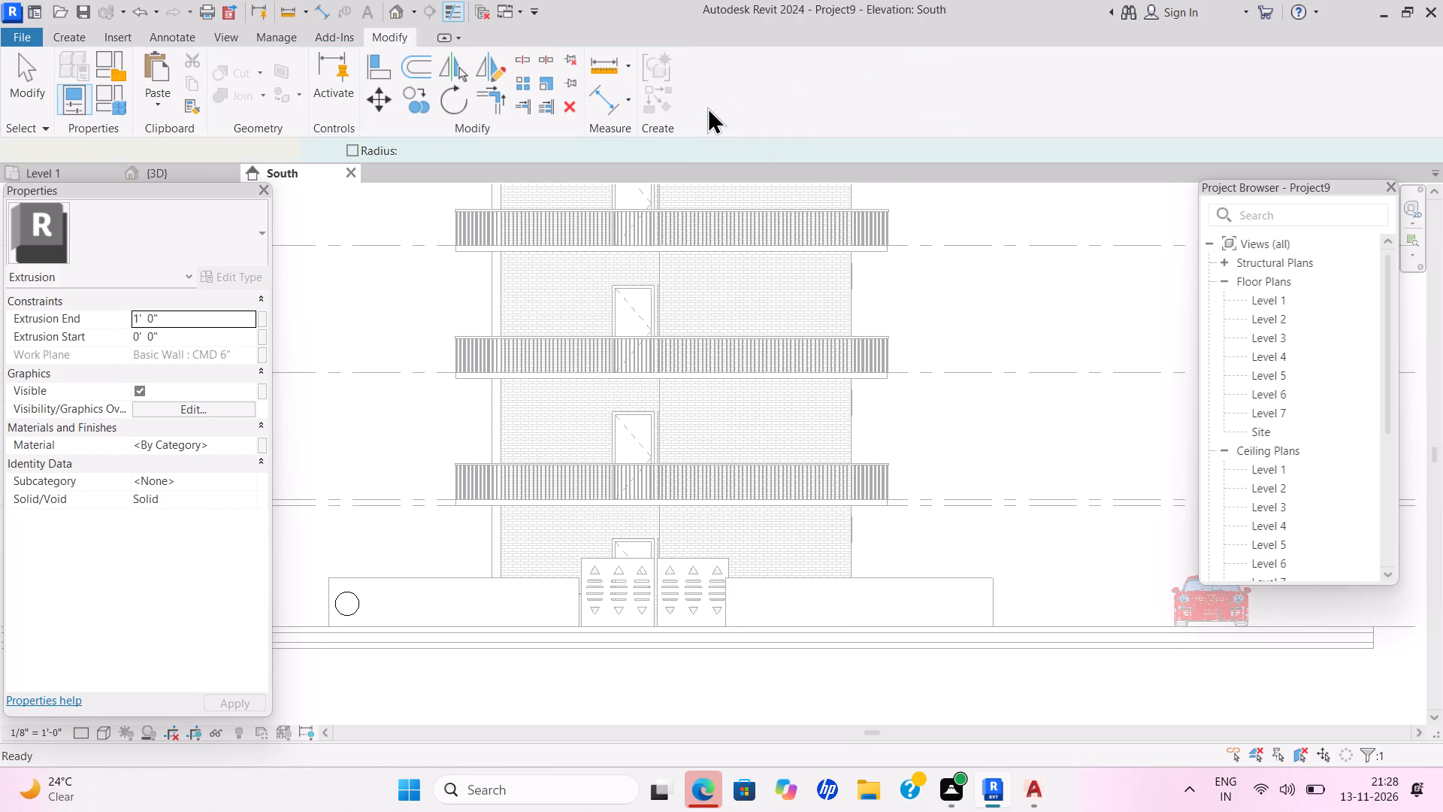
Copy the circular extrusion 18 times at 1' spacing in a horizontal row along the boundary wall, up to the front gate.
double_click(423, 101)
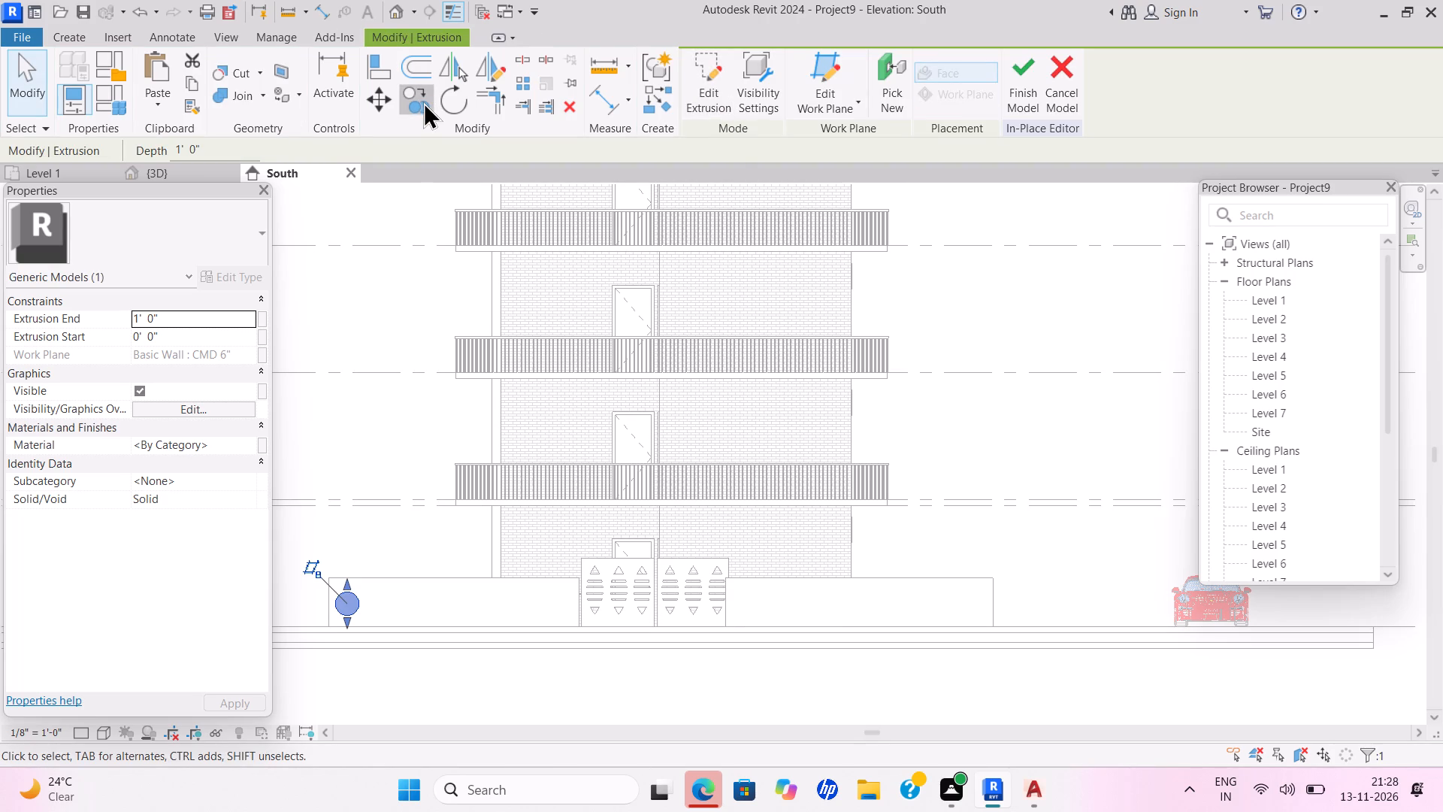
click(366, 626)
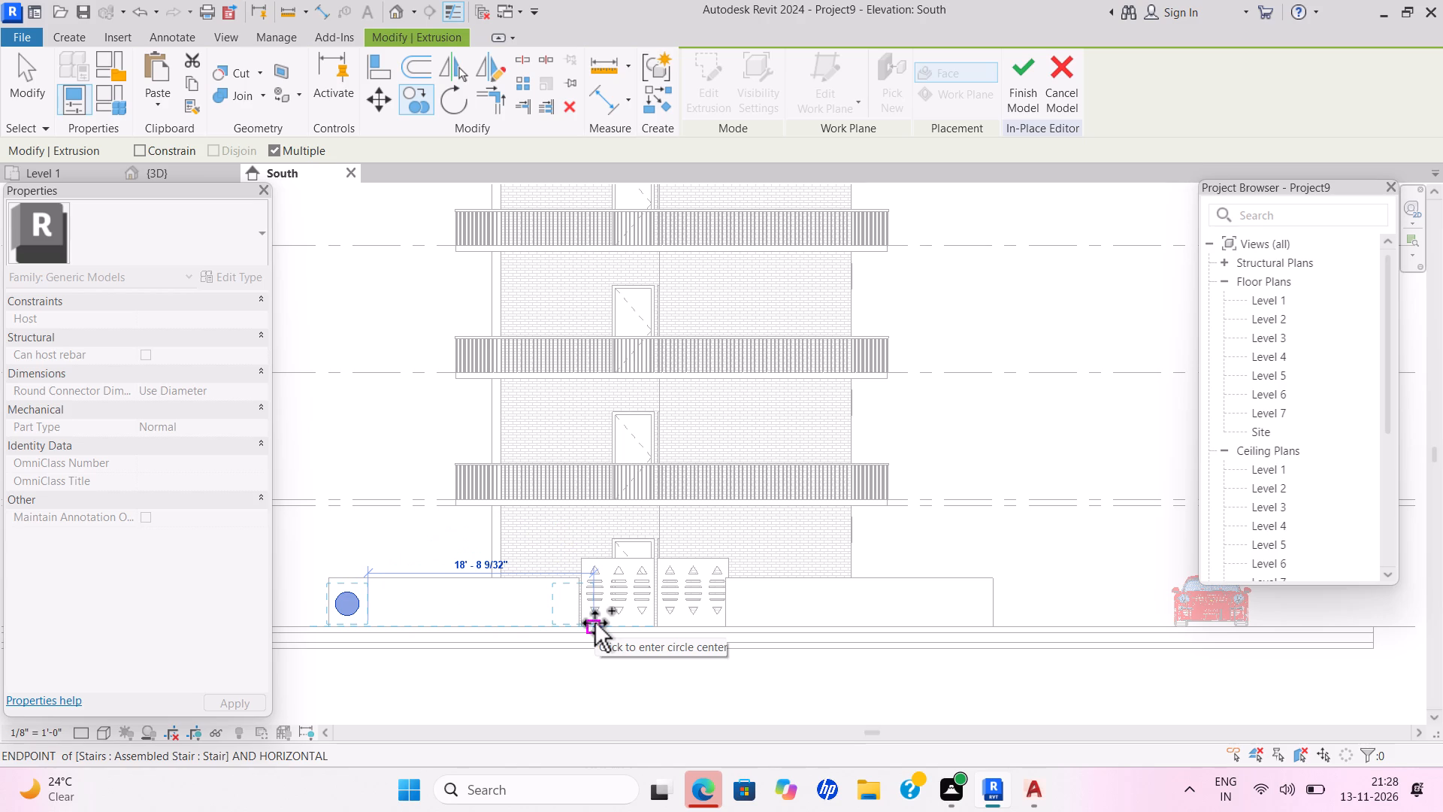
text(1')
key(Return)
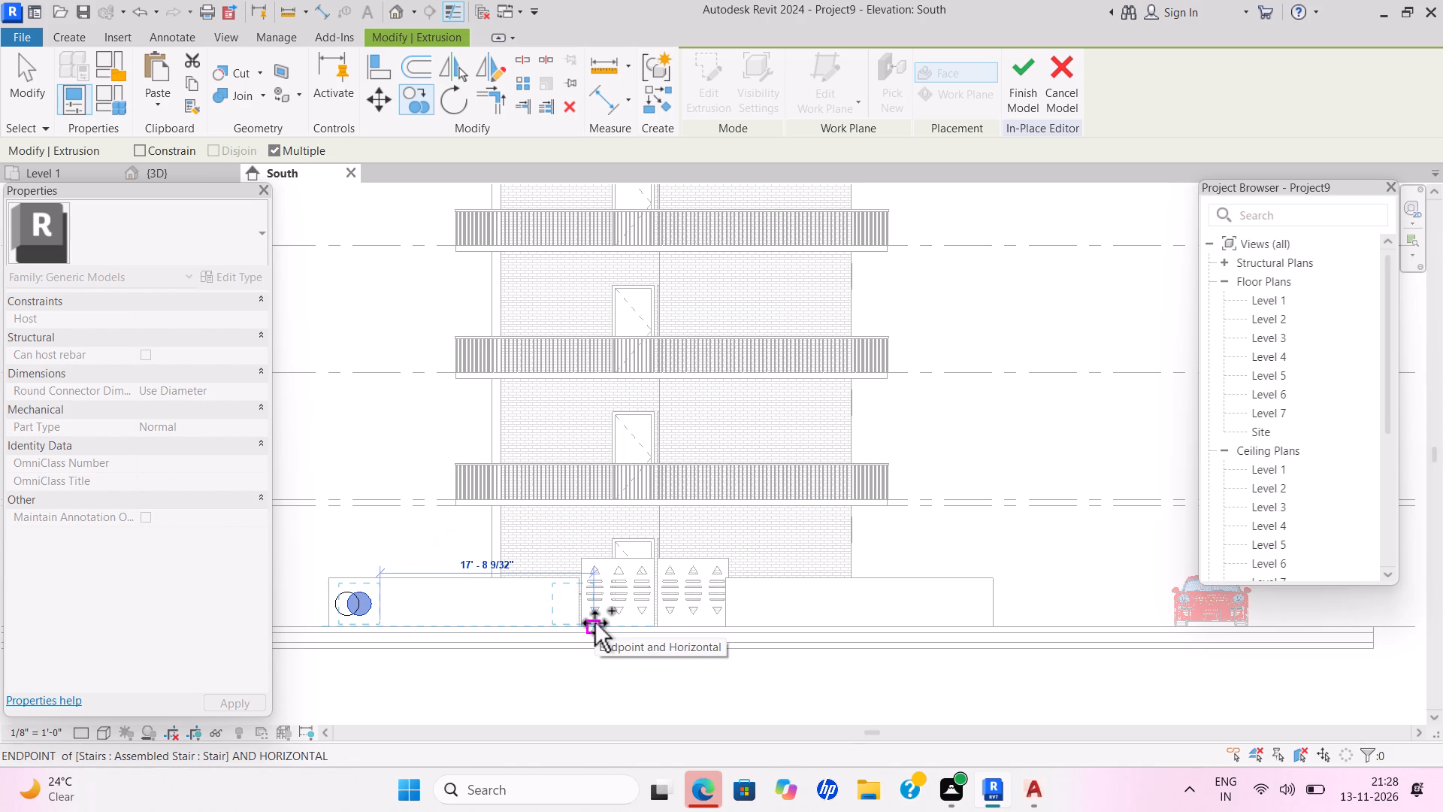
text(1')
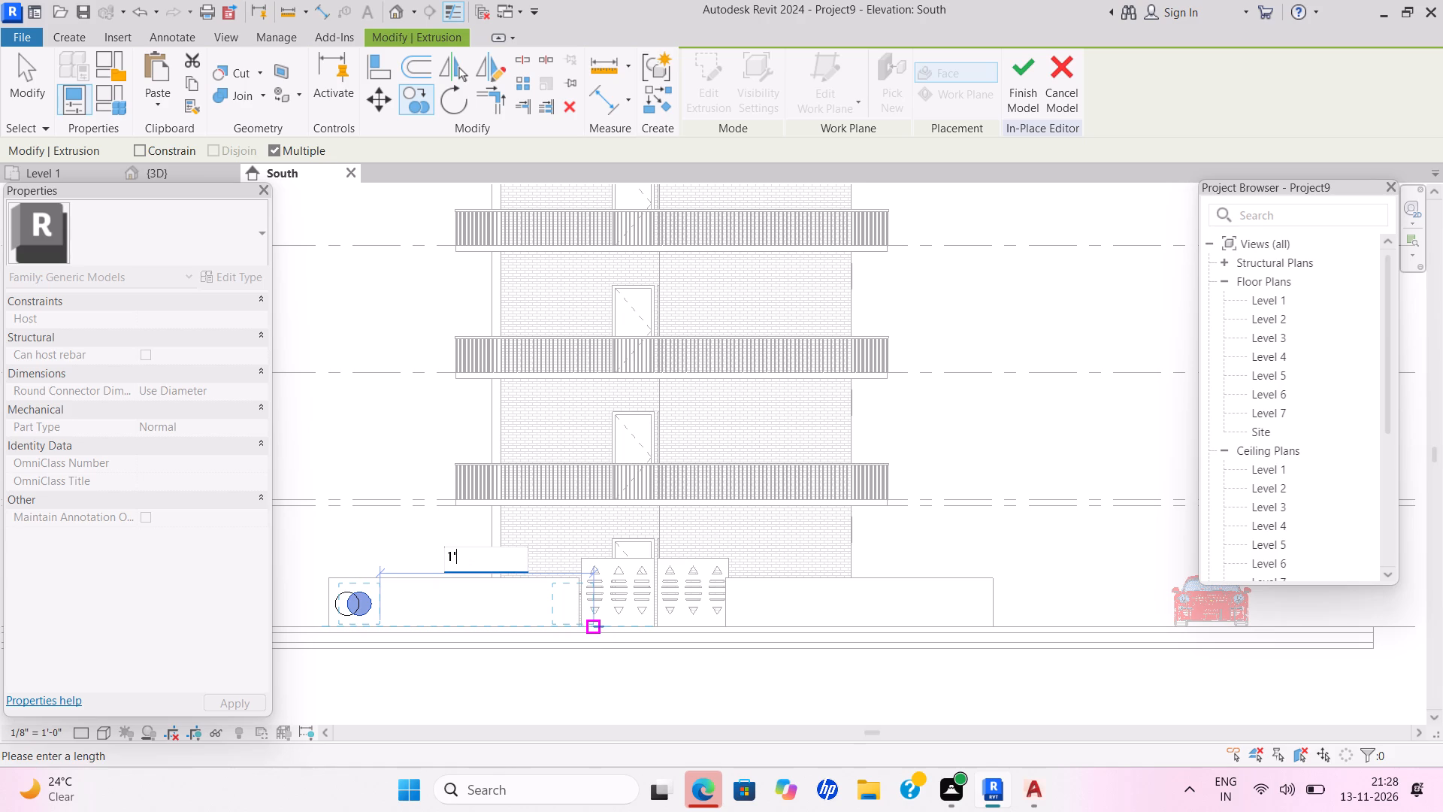
key(Return)
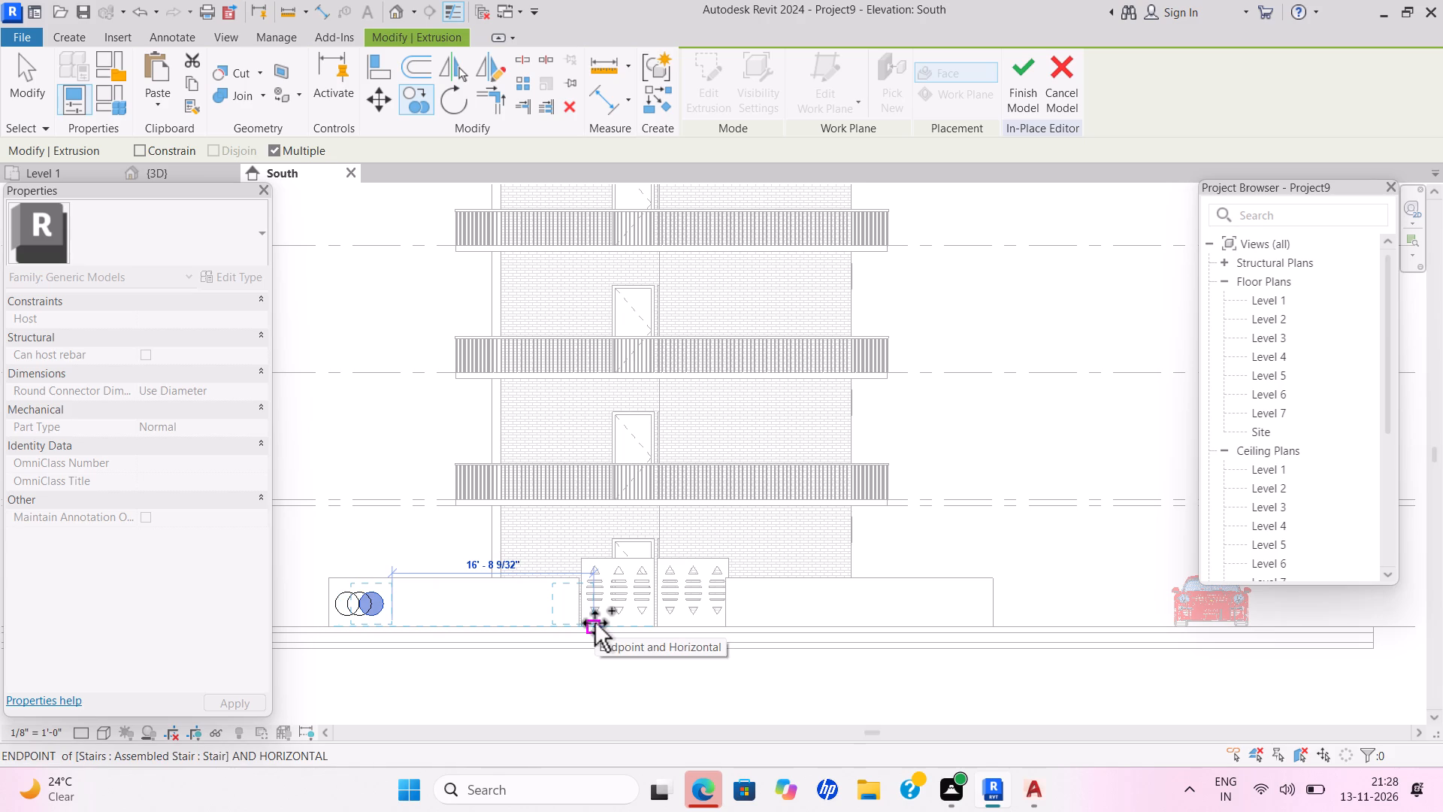
text(1')
key(Return)
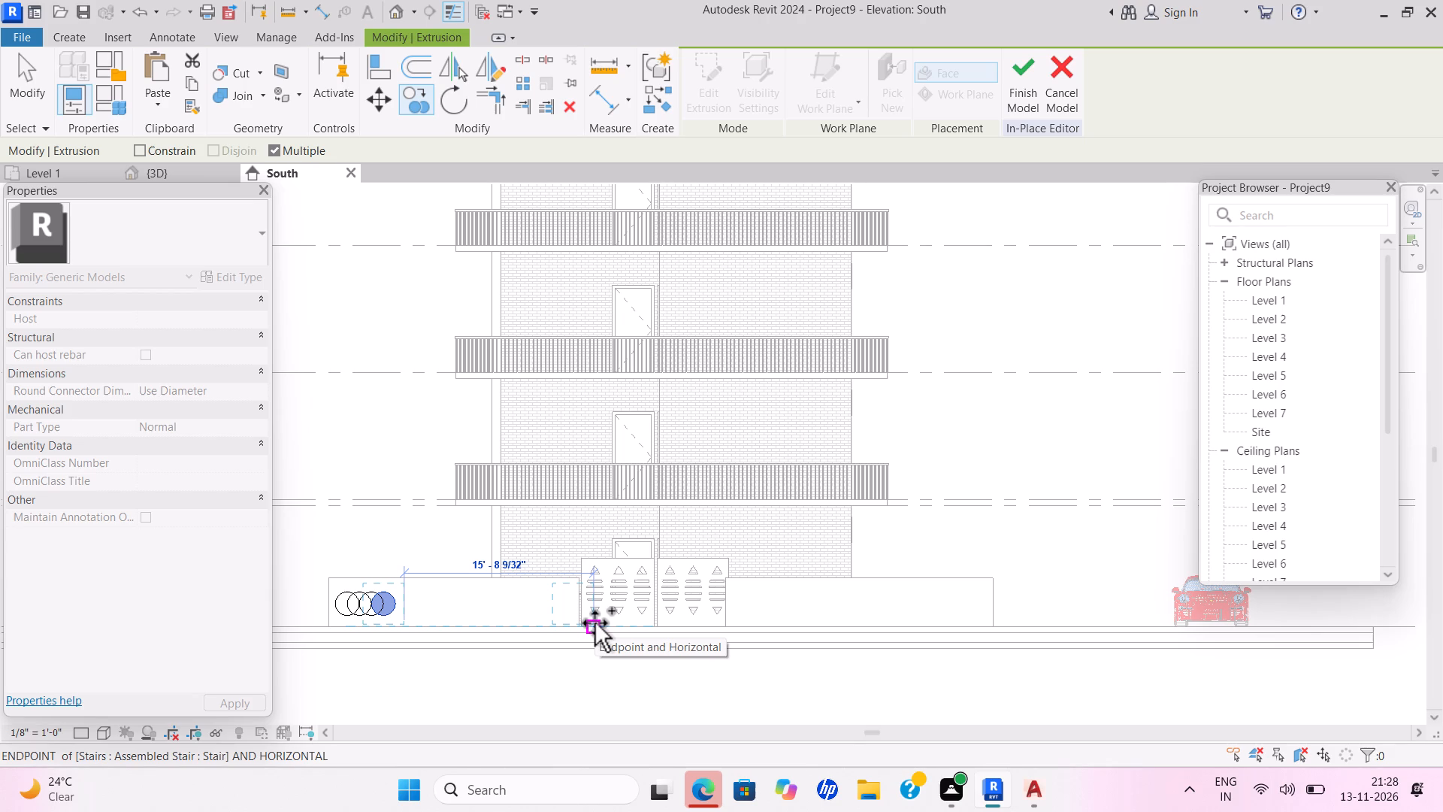
text(1')
key(Return)
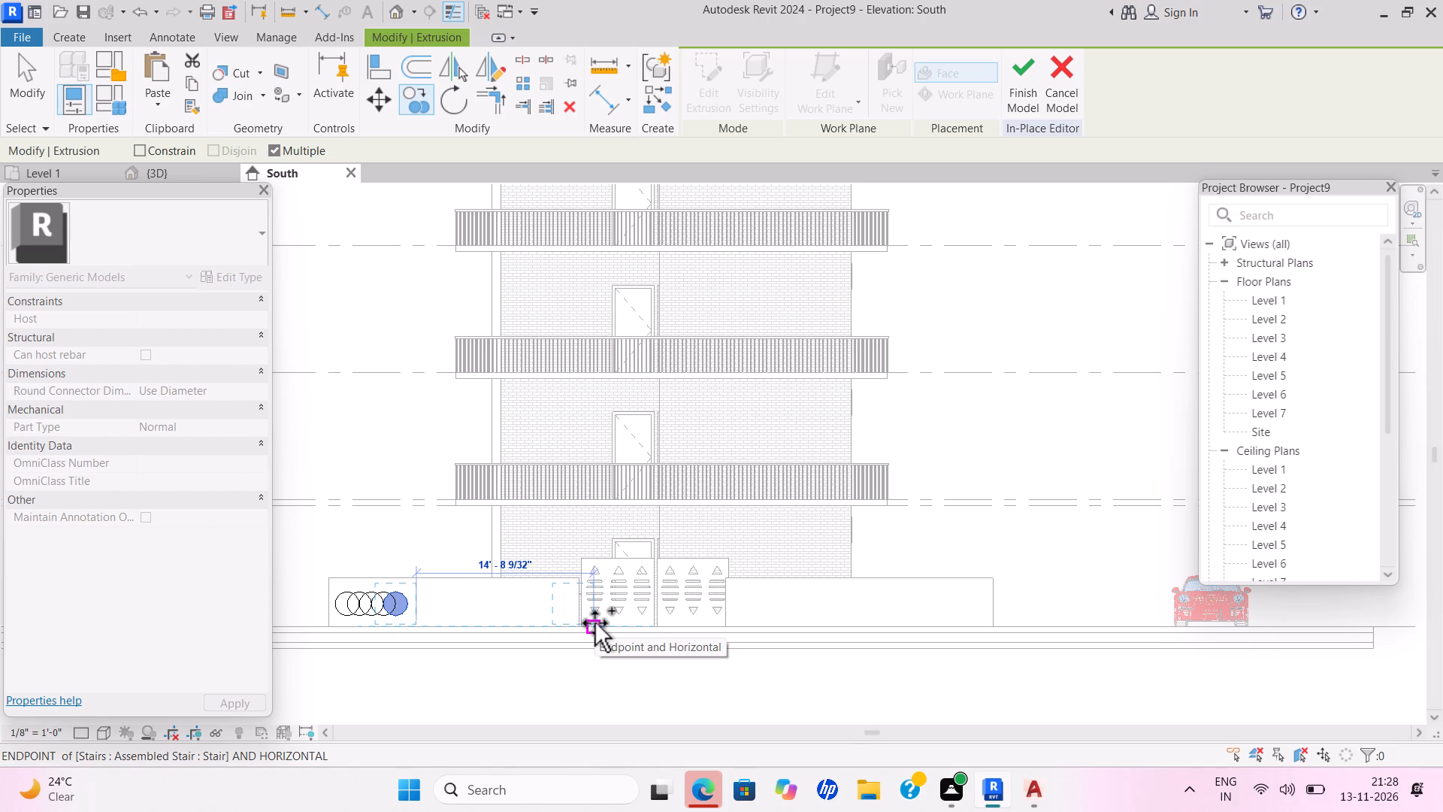
text(1')
key(Return)
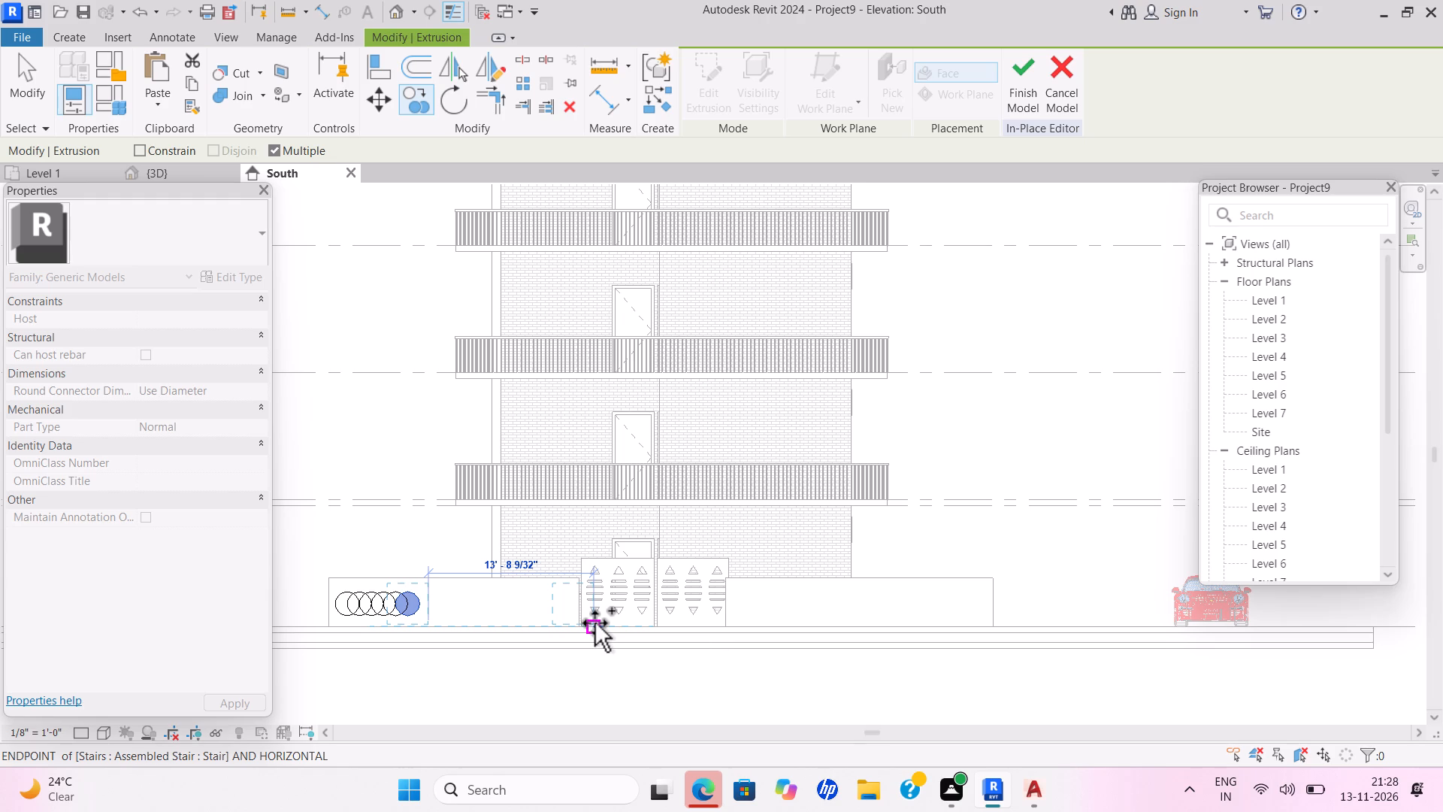
text(1')
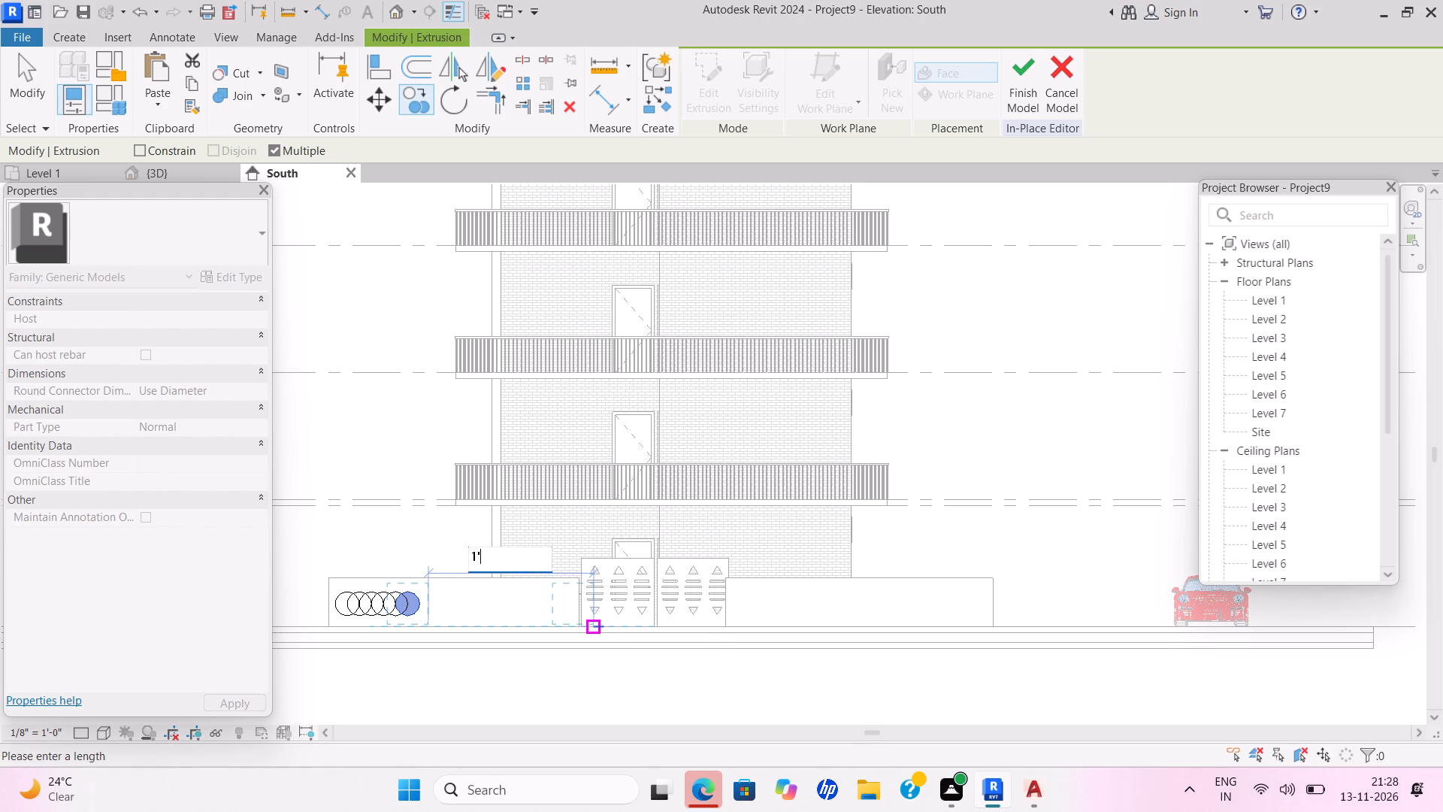
key(Return)
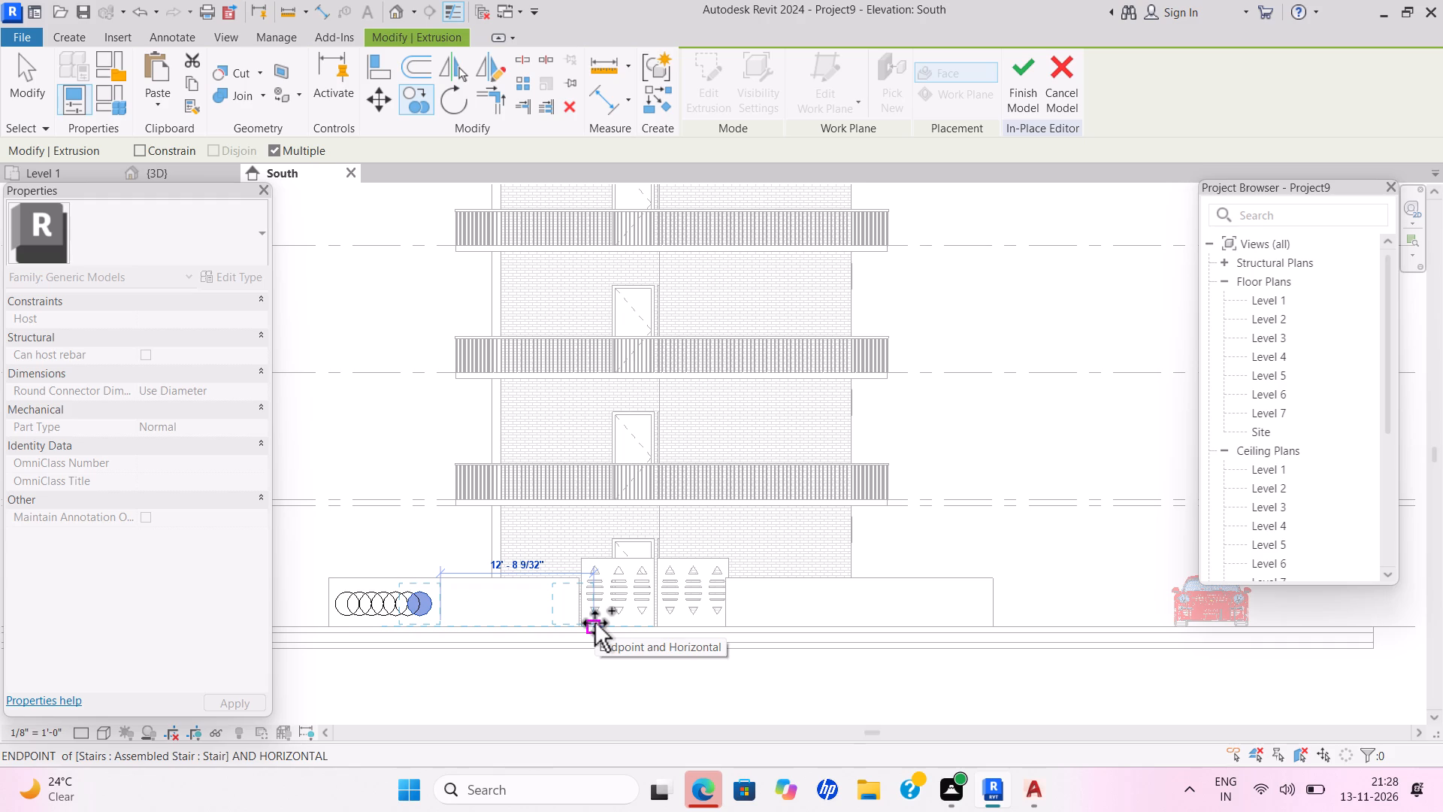
text(1')
key(Return)
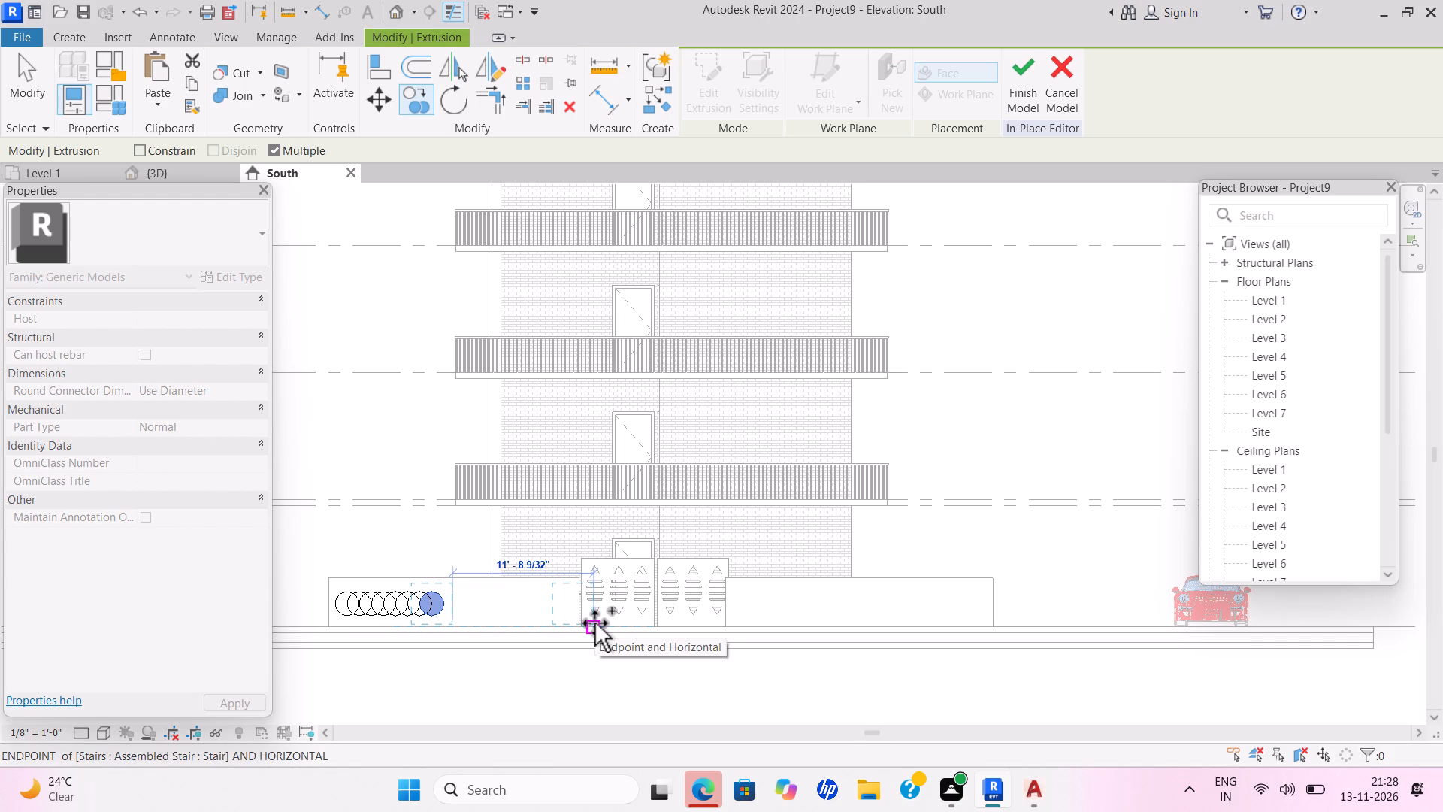
text(1')
key(Return)
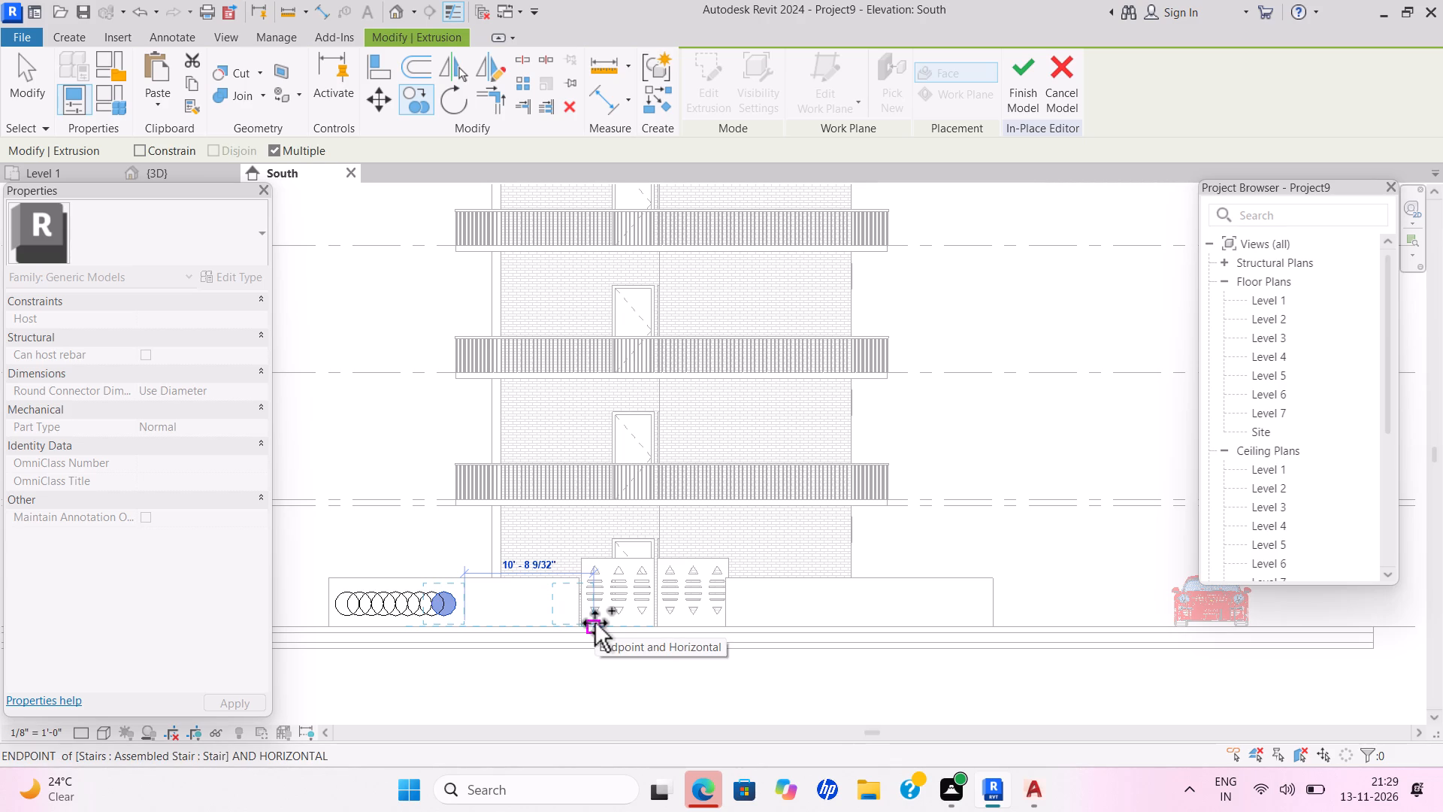
text(1')
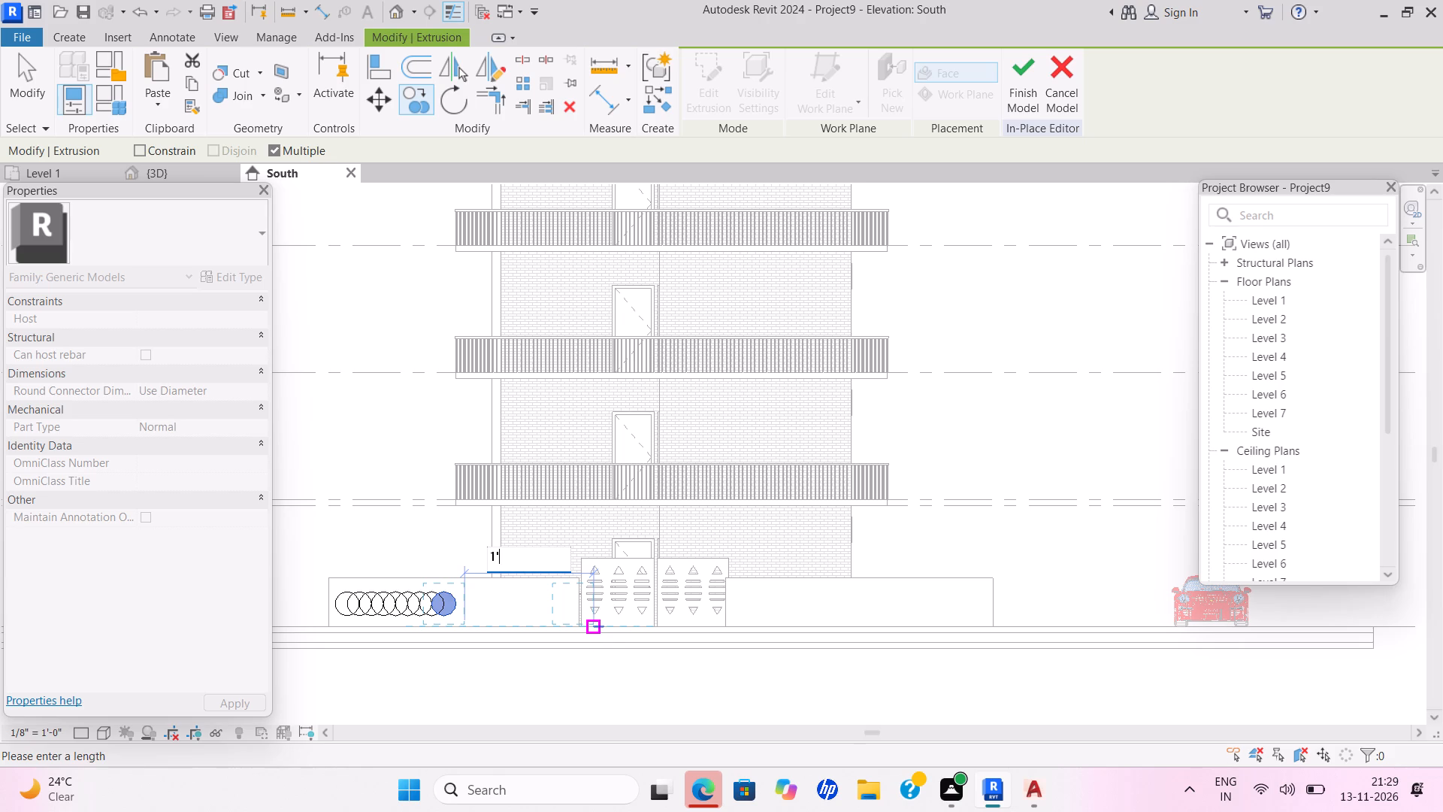
key(Return)
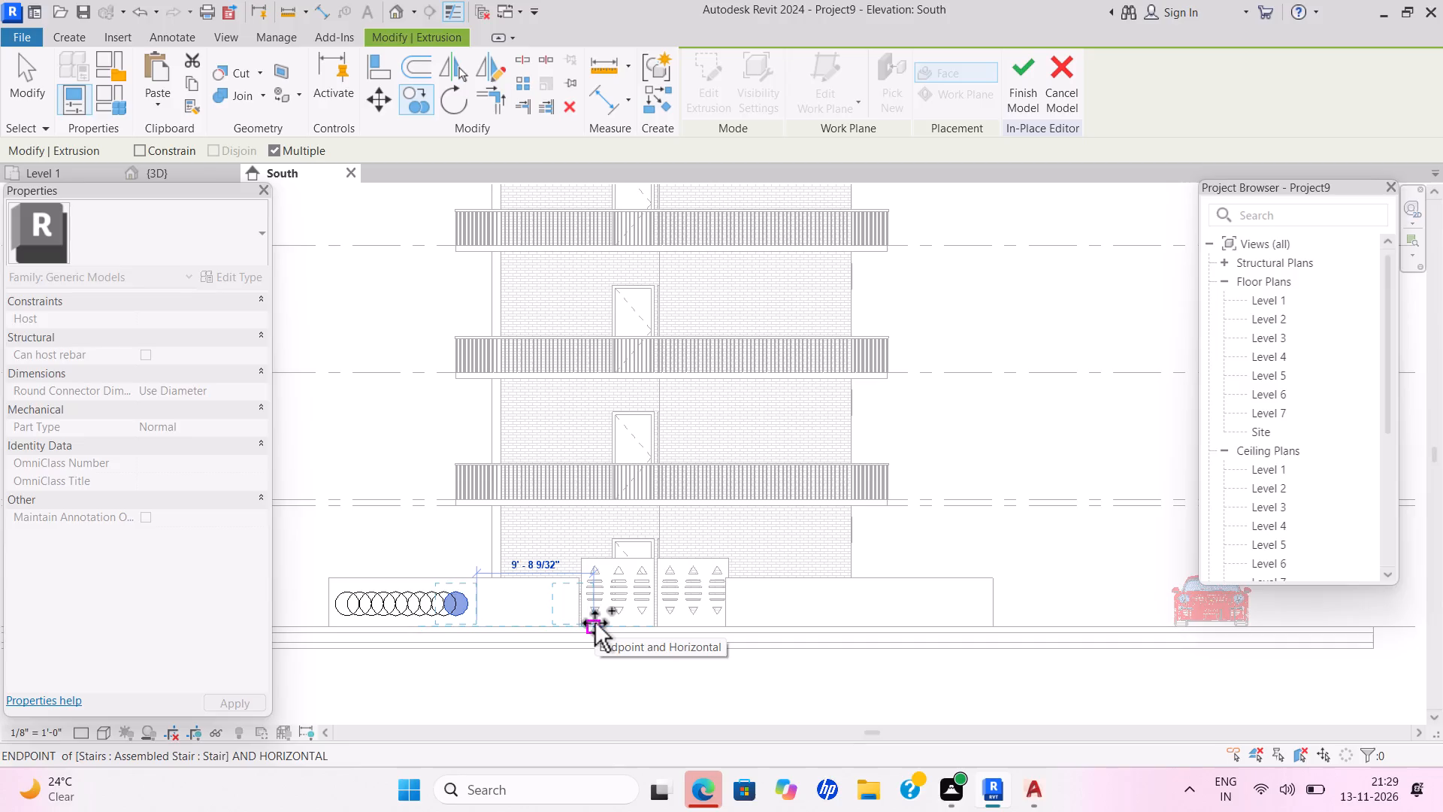
text(1')
key(Return)
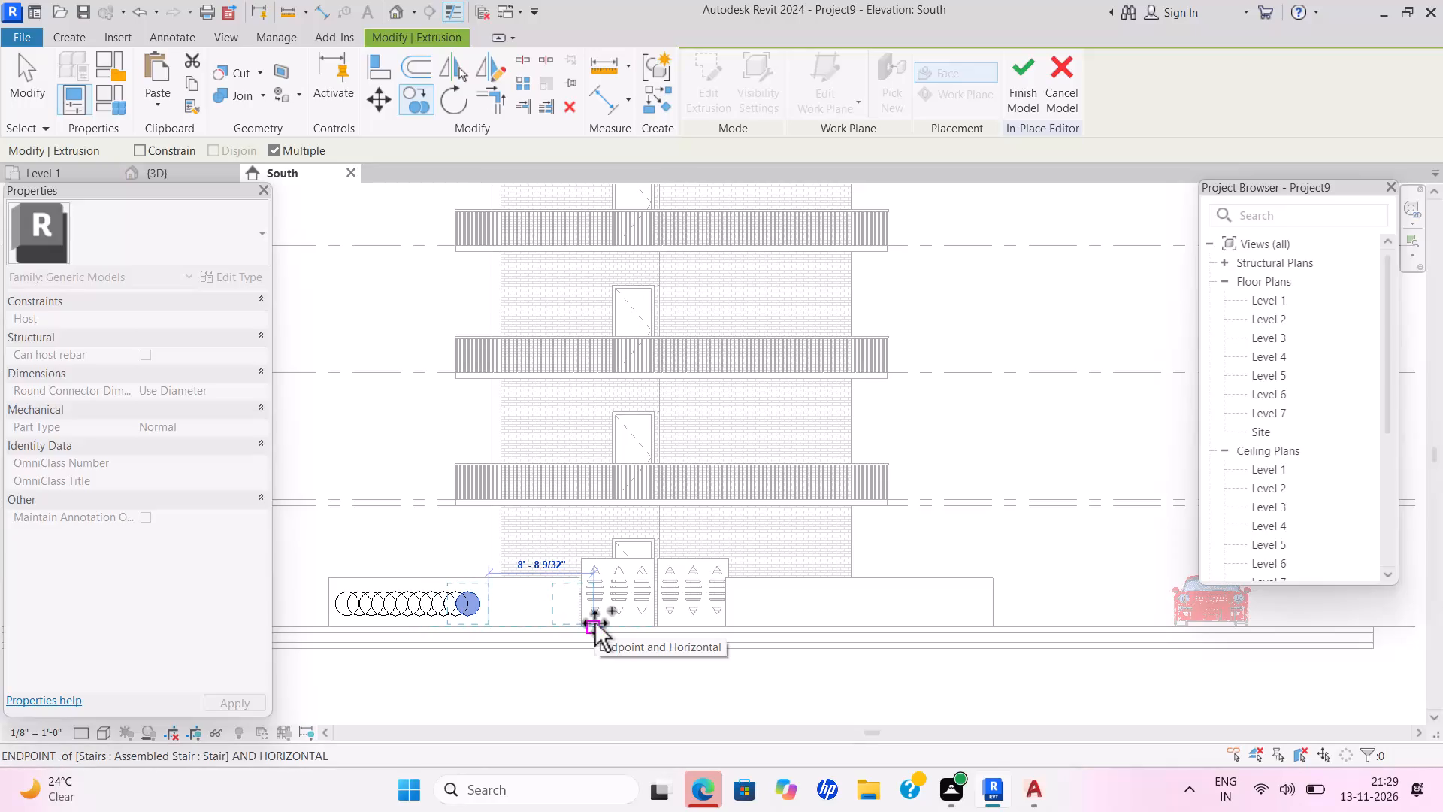
text(1')
key(Return)
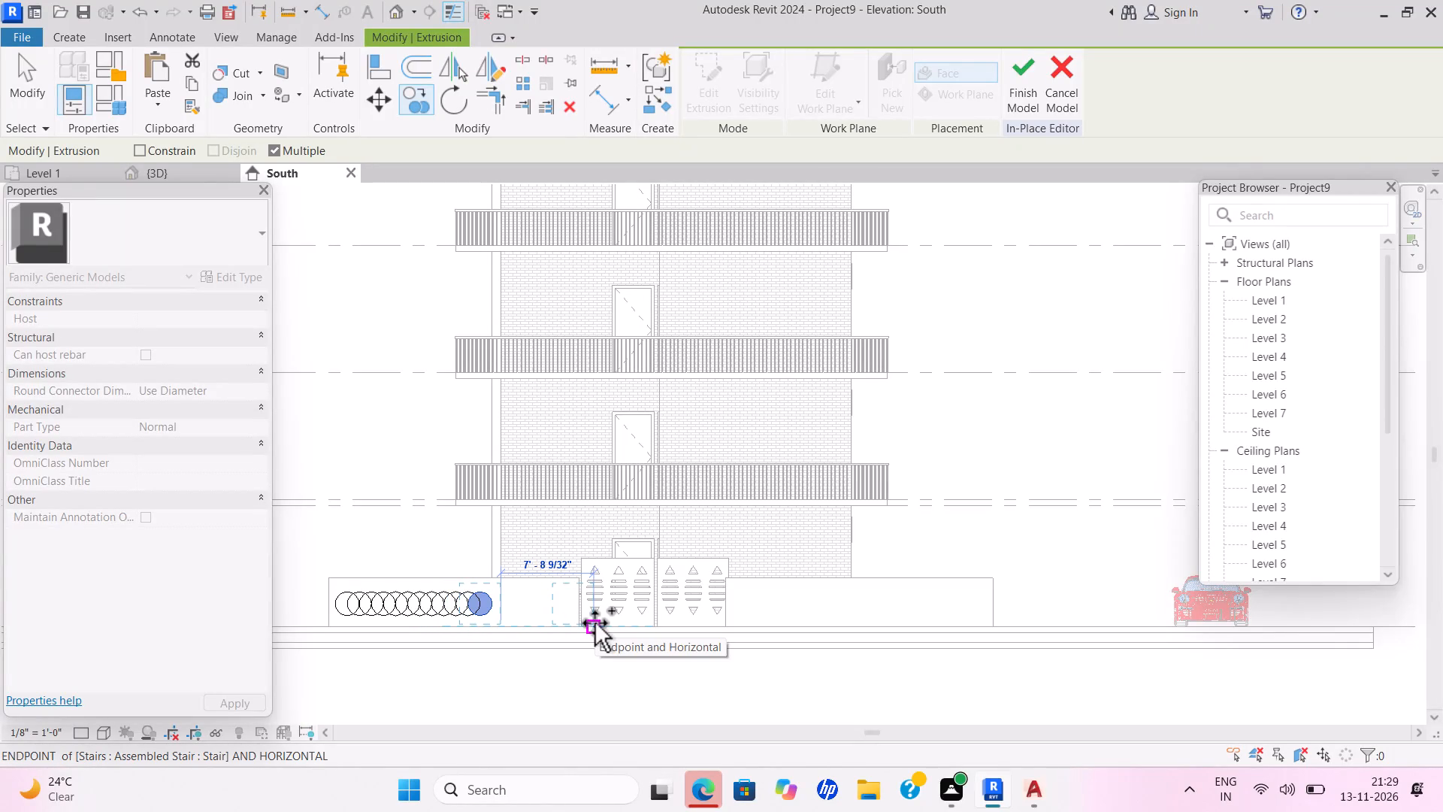
text(1')
key(Return)
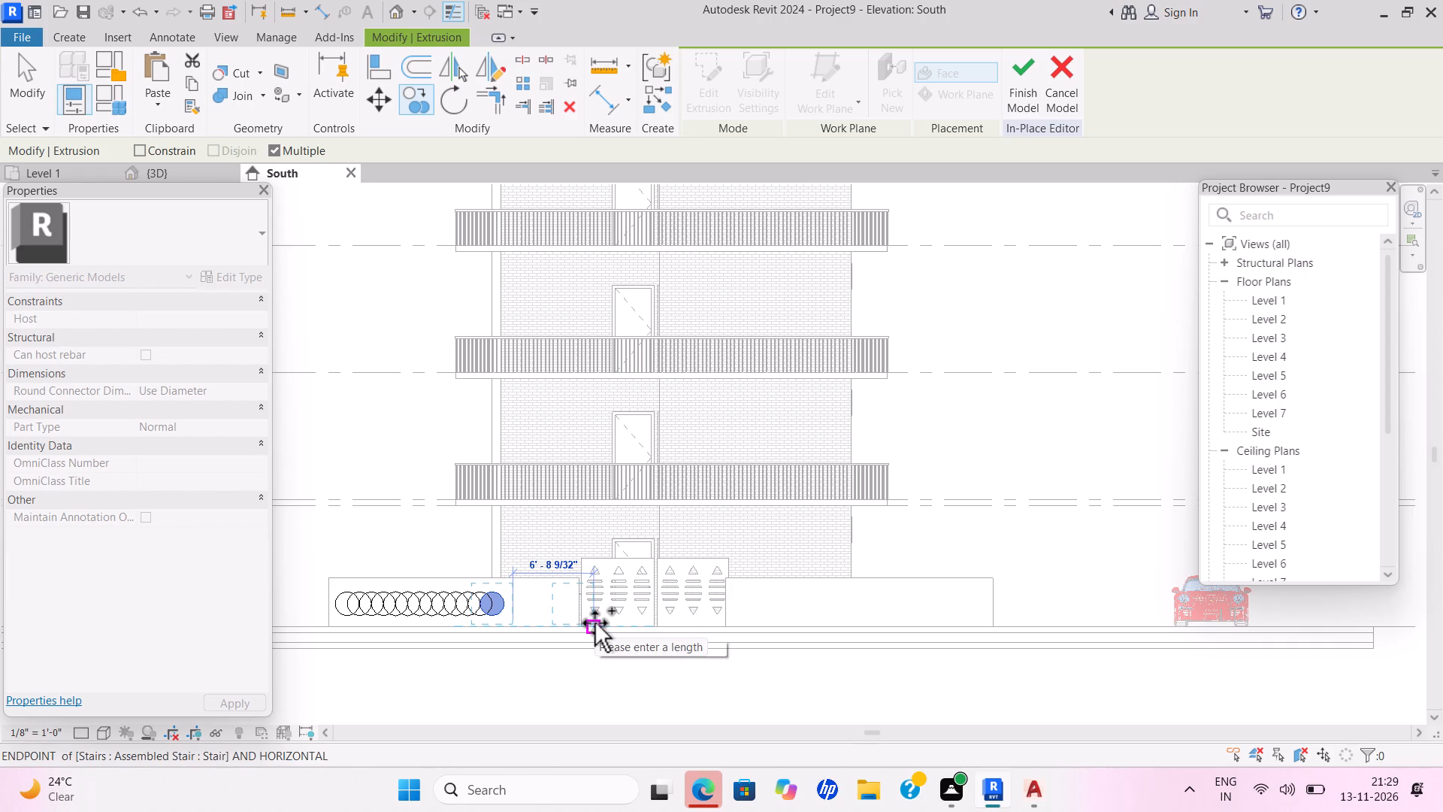
key(1)
key(apostrophe)
key(Return)
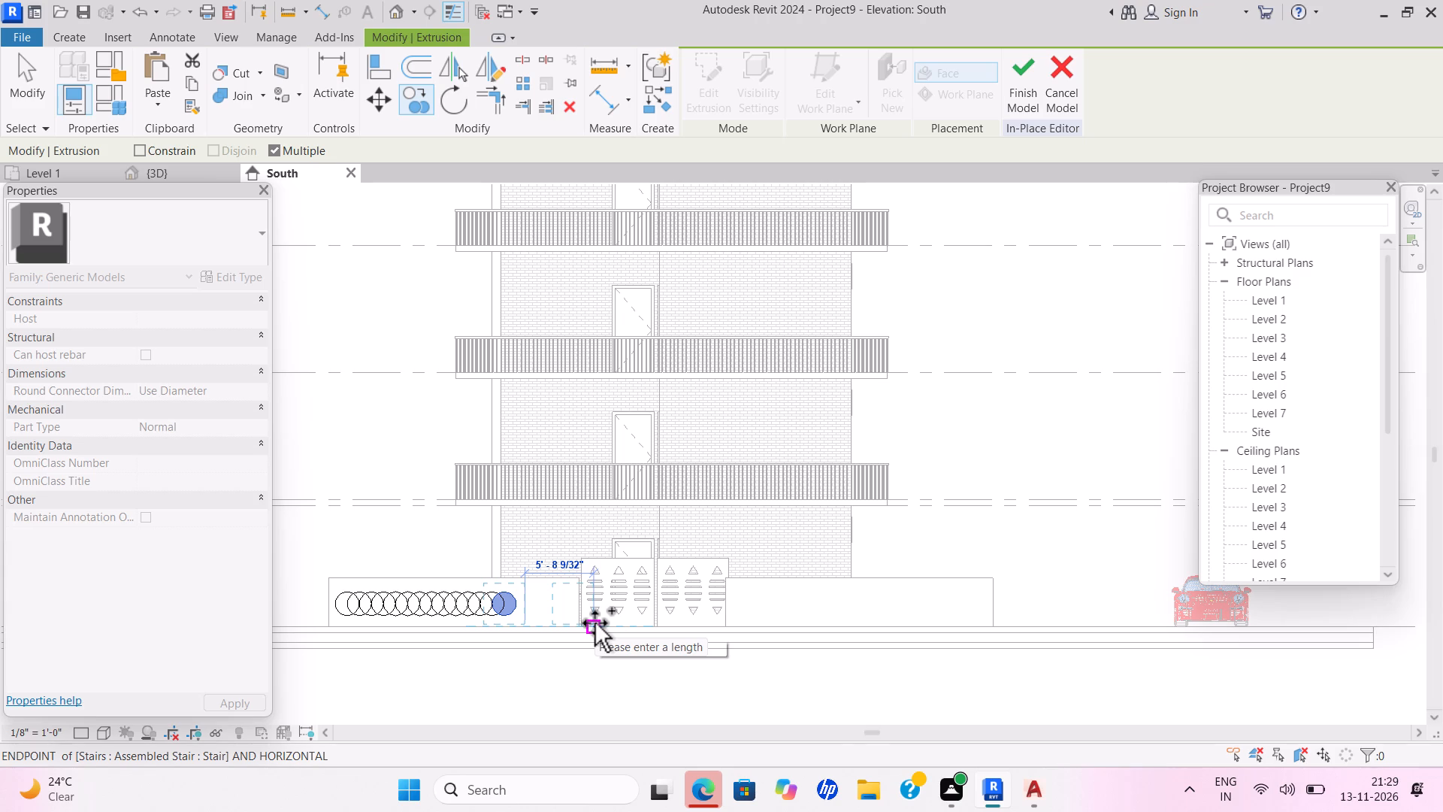
text(1')
key(Return)
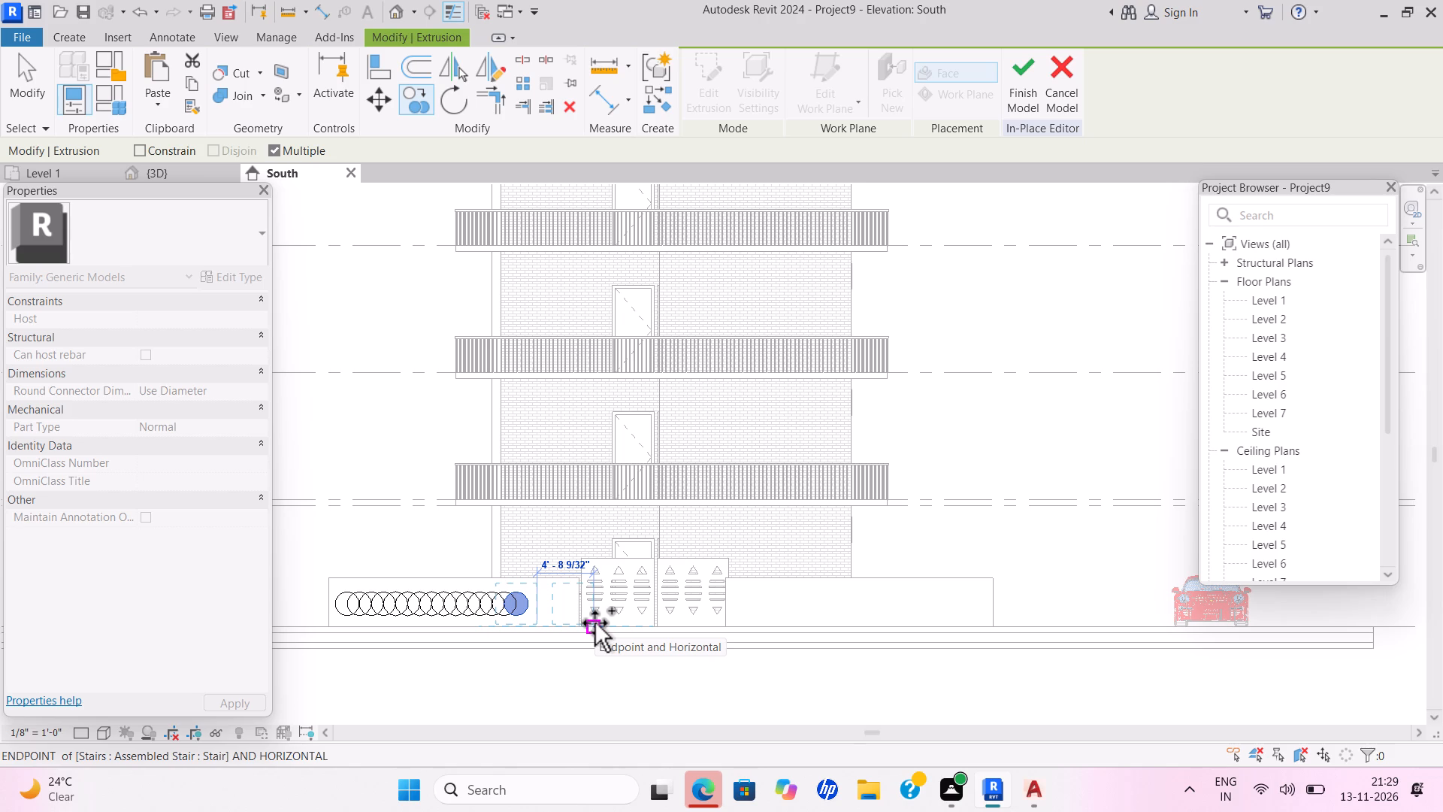
text(1')
key(Return)
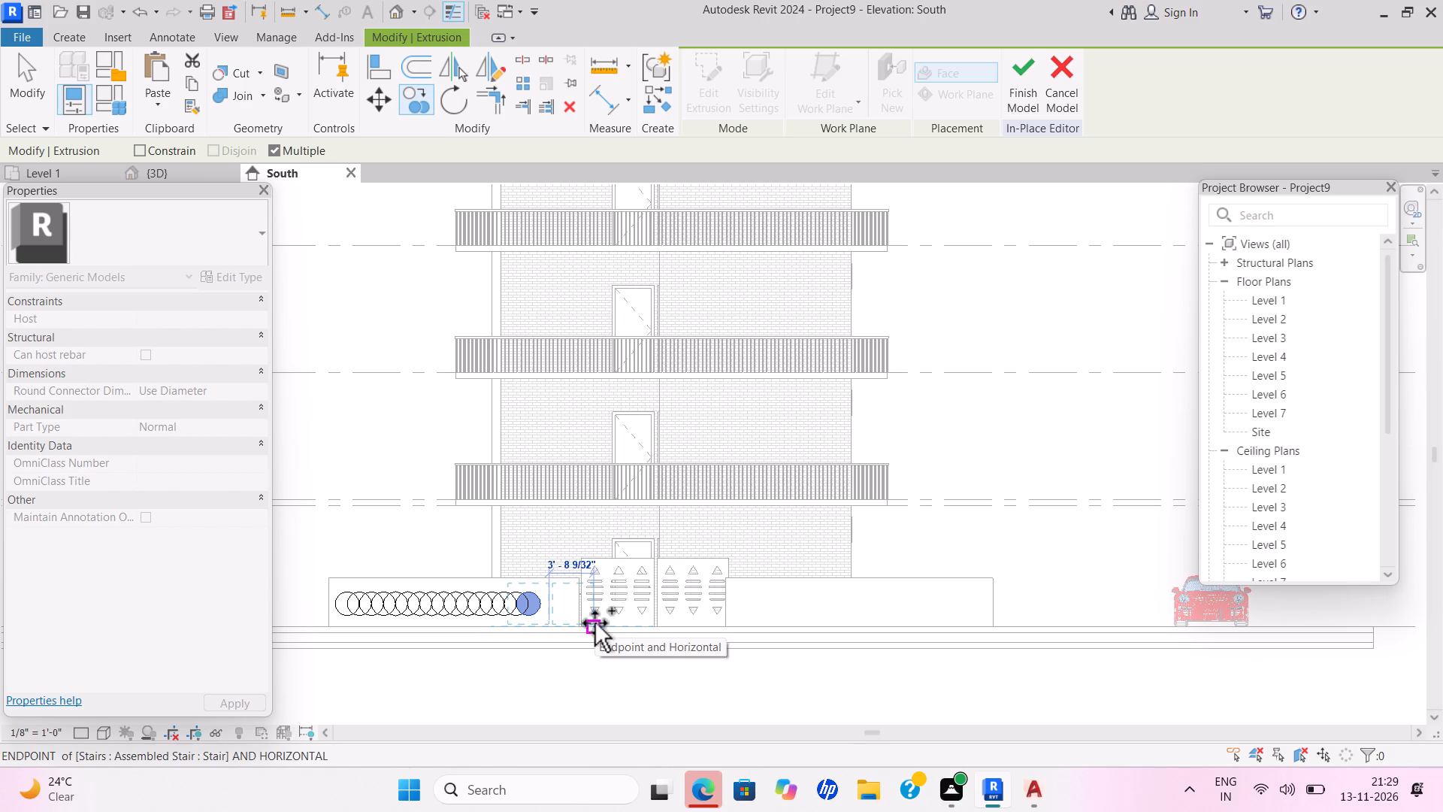
text(1')
key(Return)
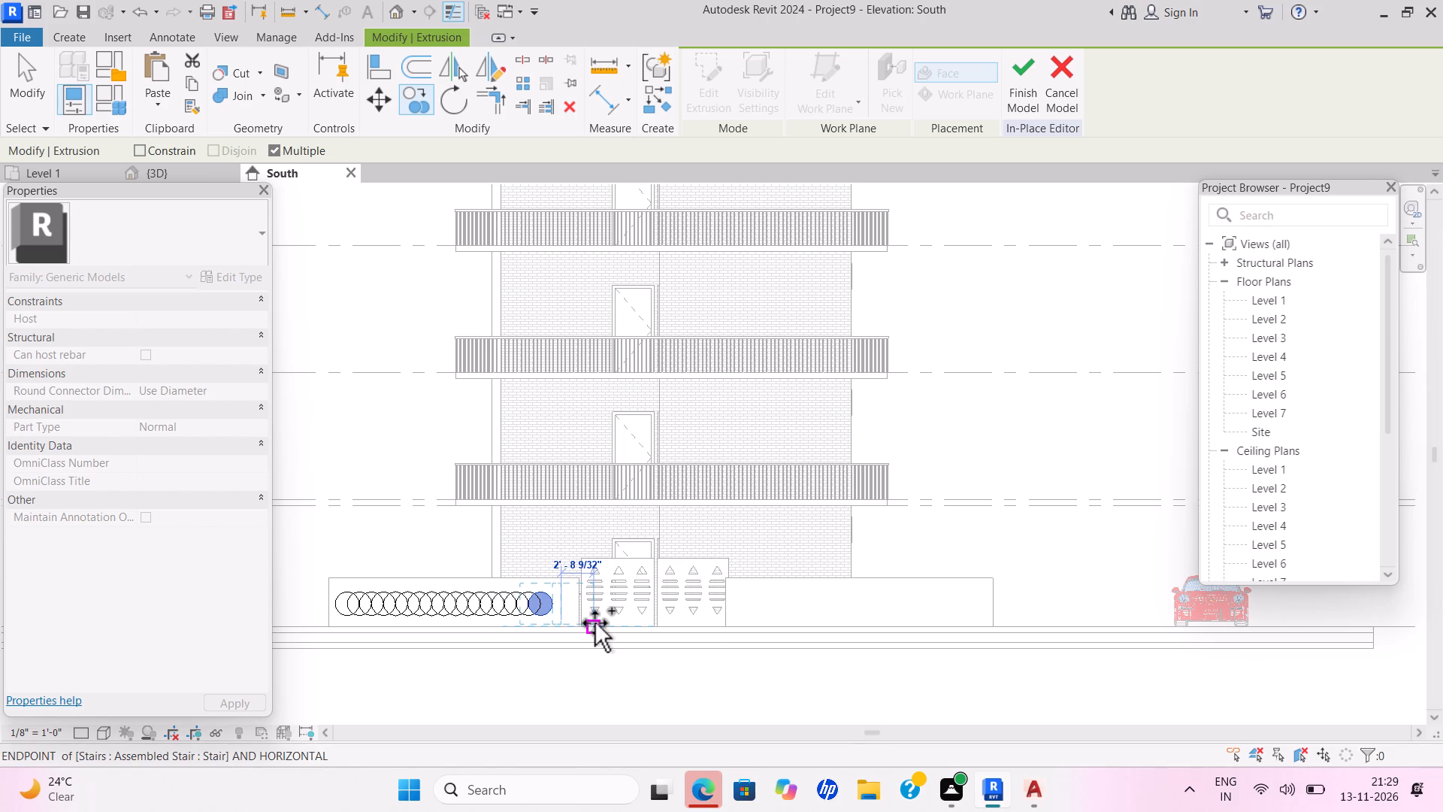
text(1')
key(Return)
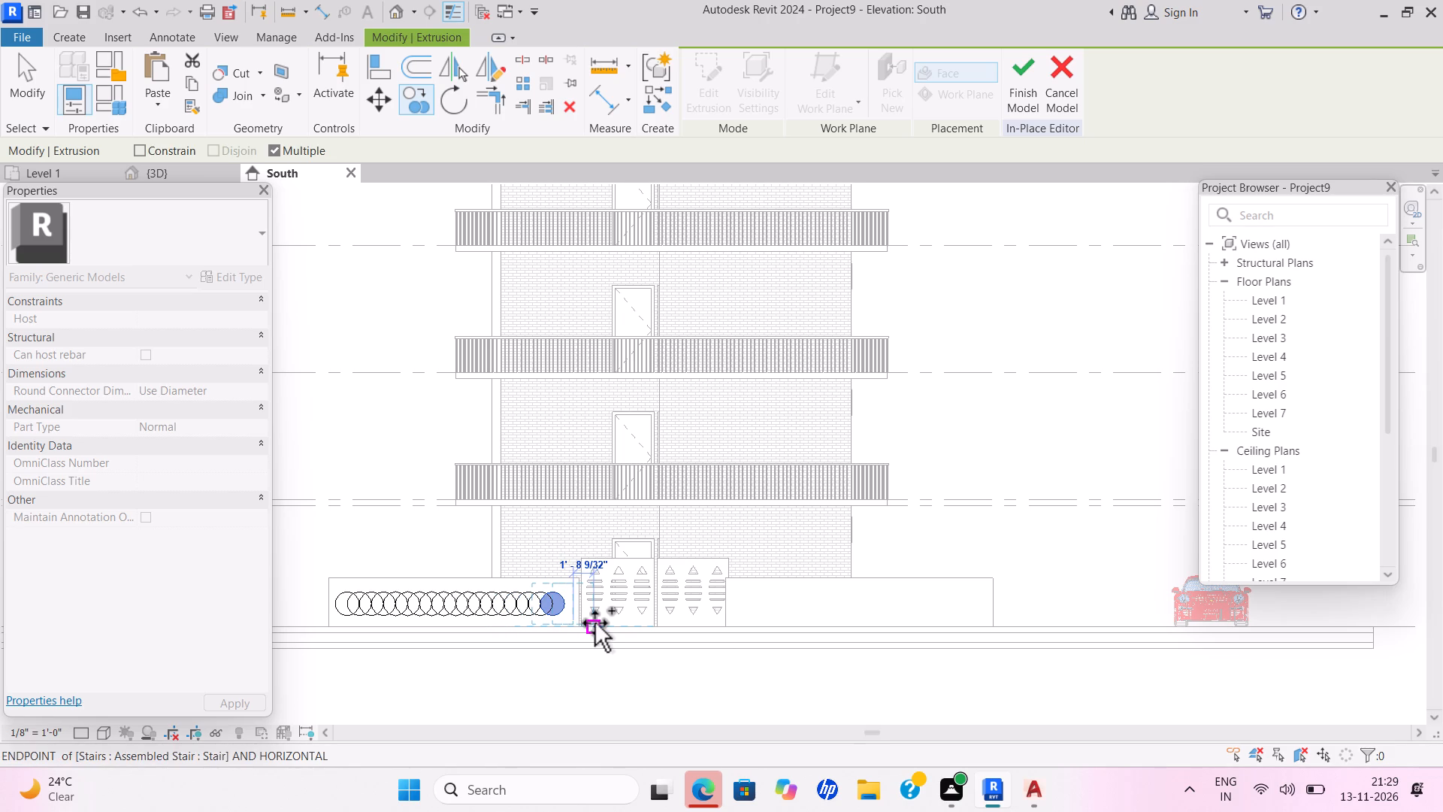
text(1')
key(Return)
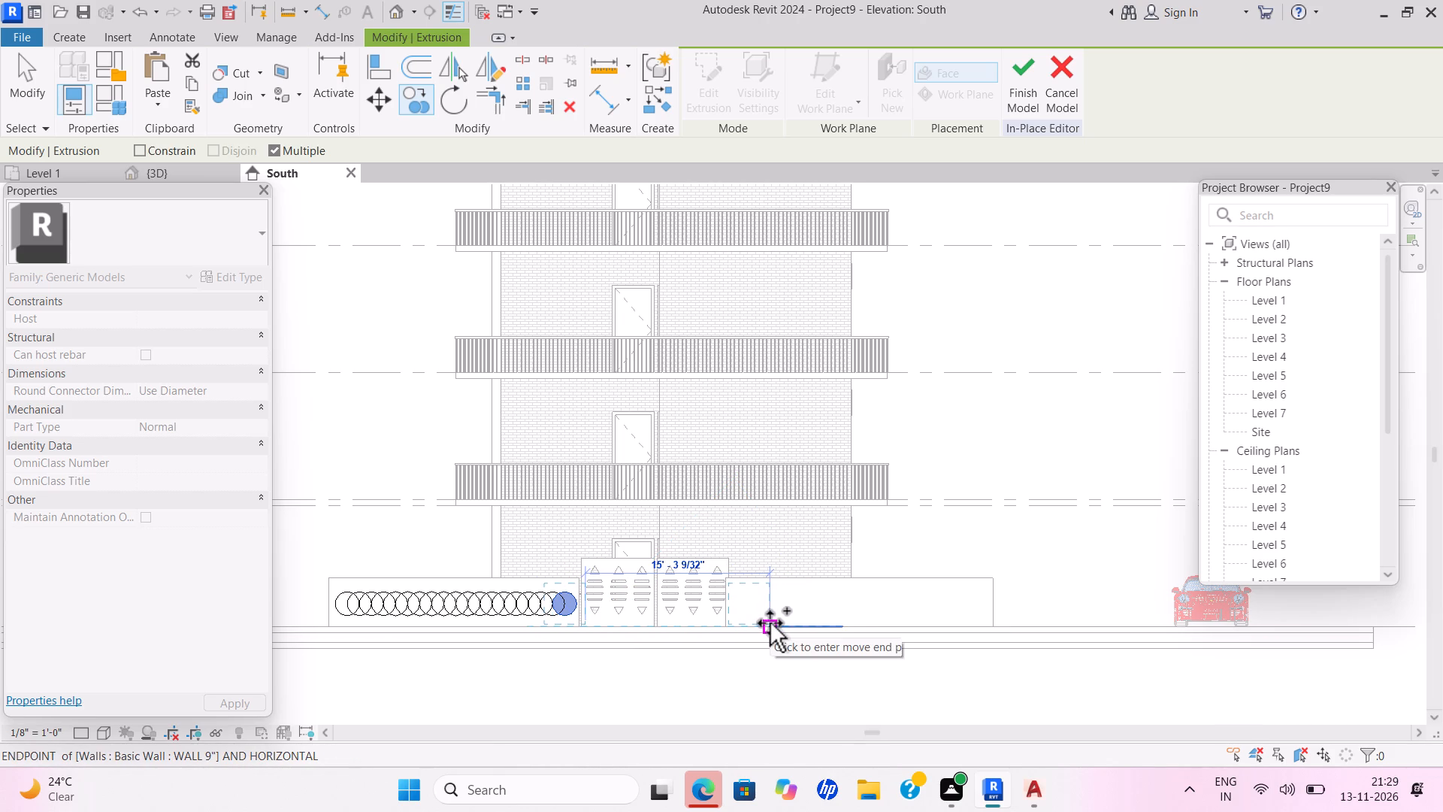
Copy the last circular extrusion horizontally across the front gate, about 15' 3" away, to the start of the other boundary wall segment.
click(770, 623)
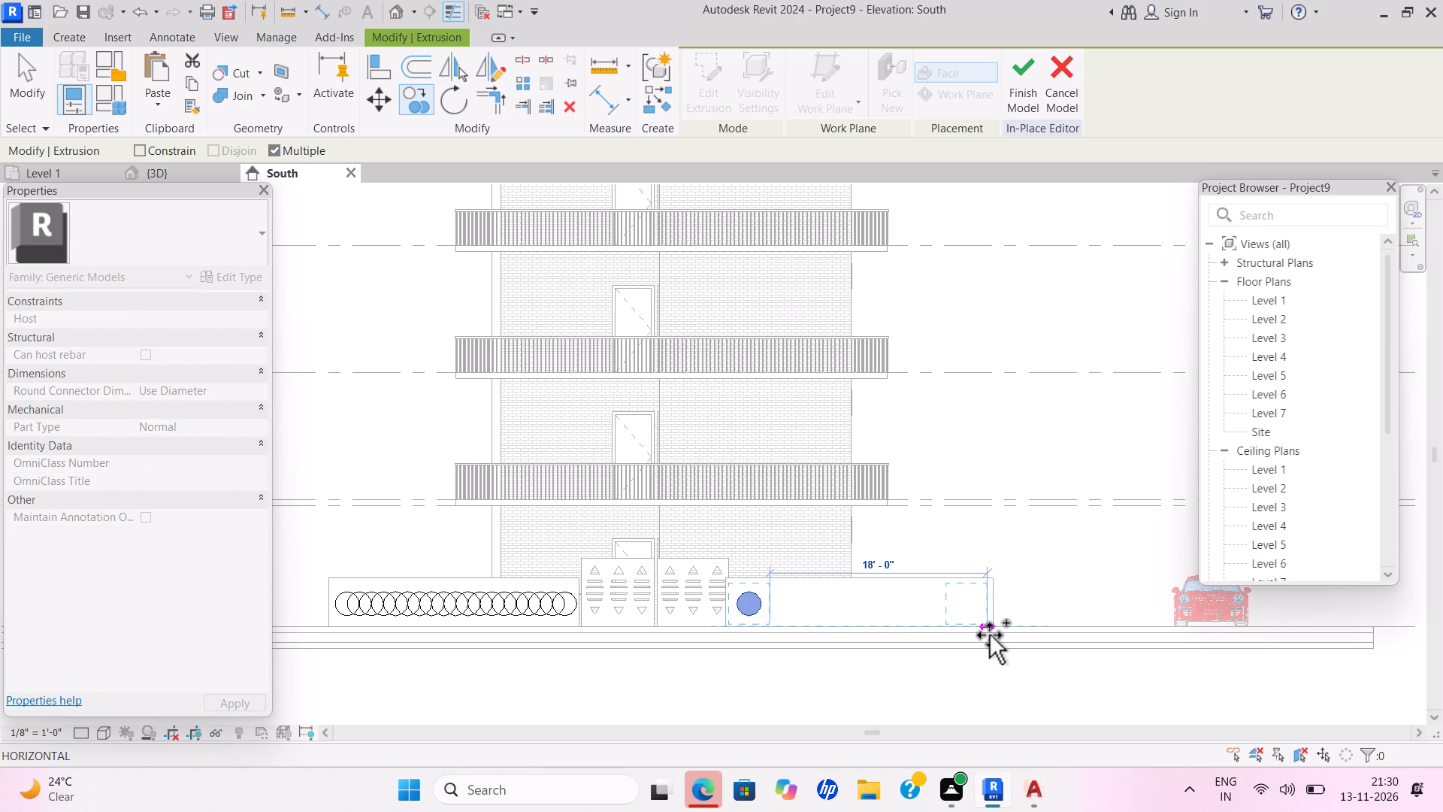
Copy the circular extrusion 17 times at 1' spacing in a horizontal row along the wall segment beyond the gate.
text(1')
key(Return)
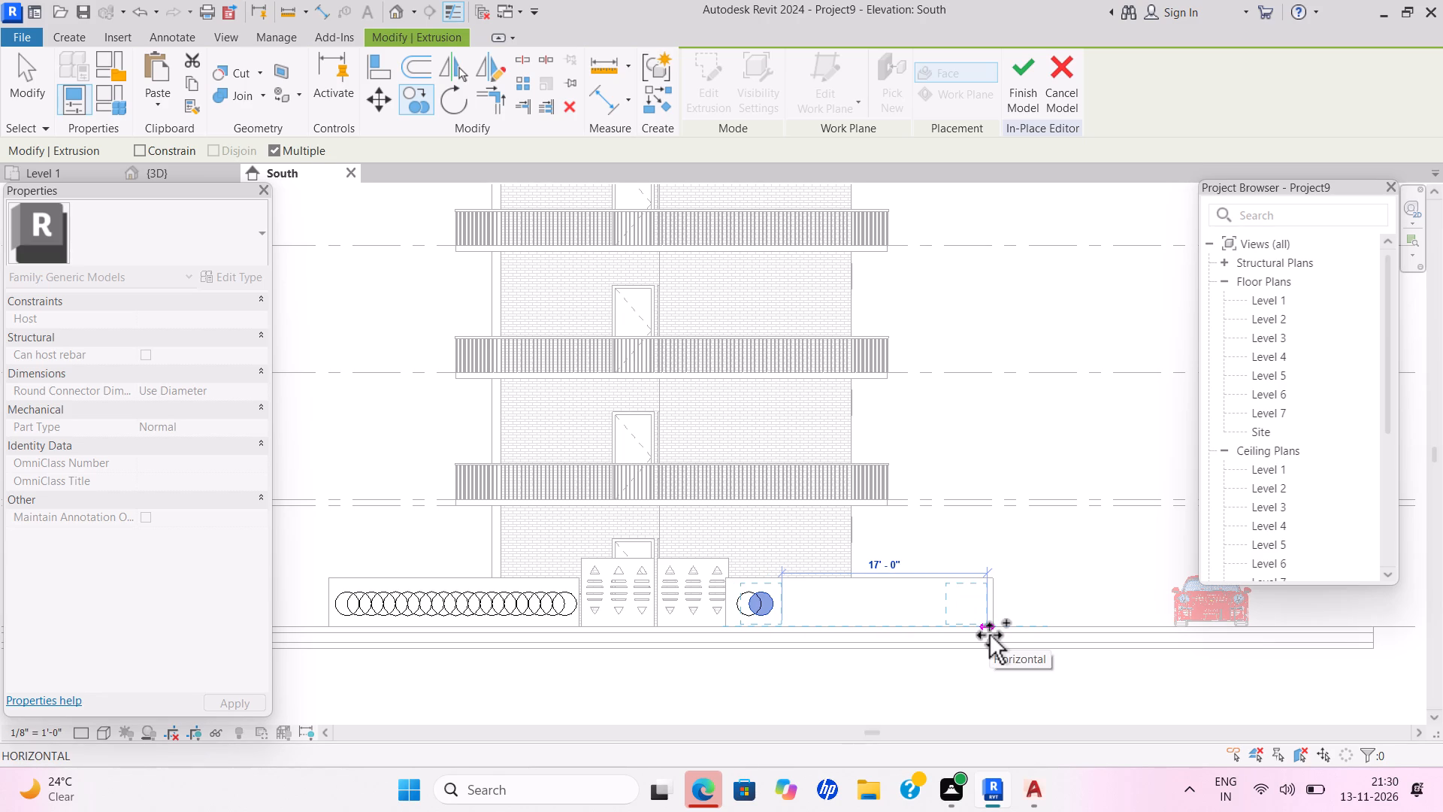
text(1')
key(Return)
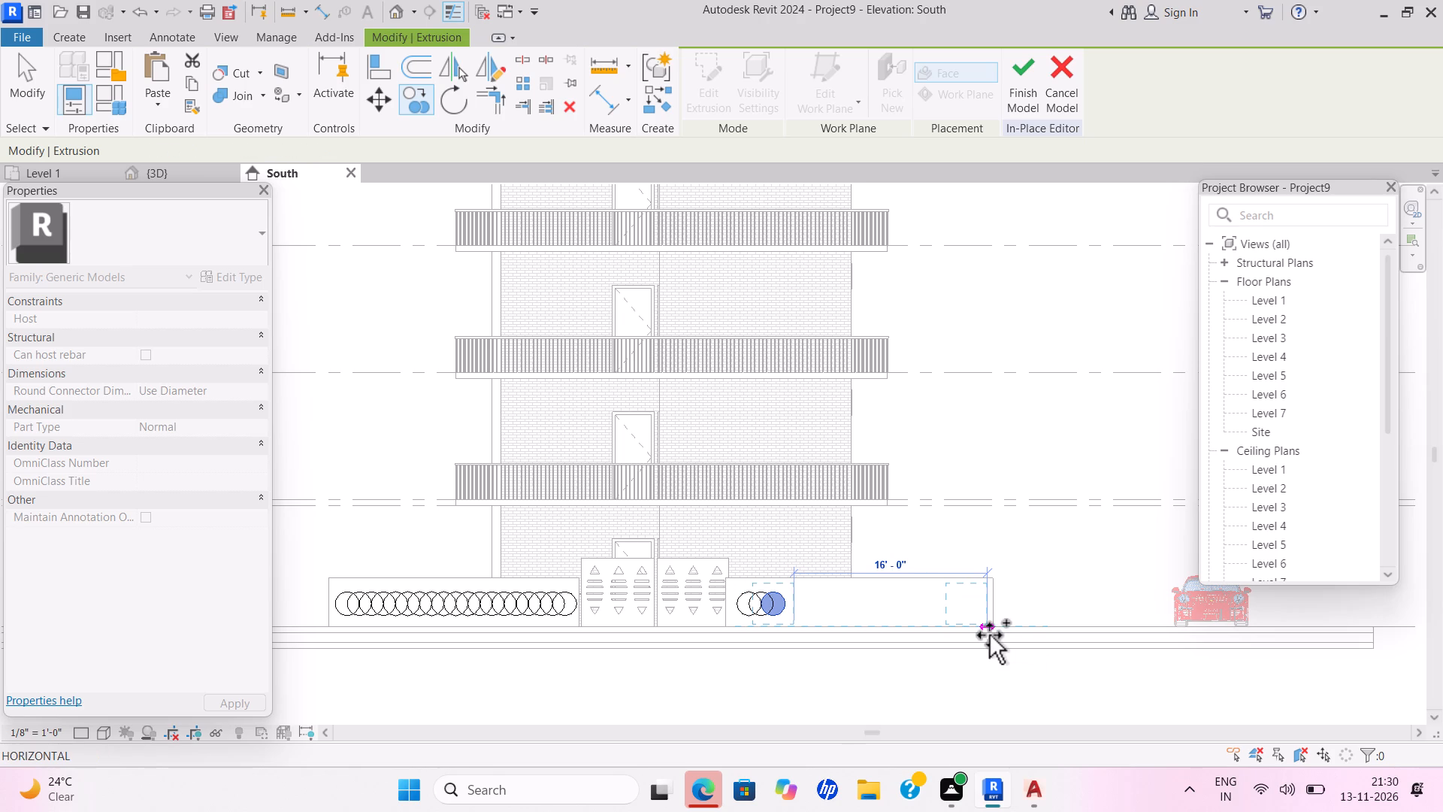
text(1')
key(Return)
text(1')
key(Return)
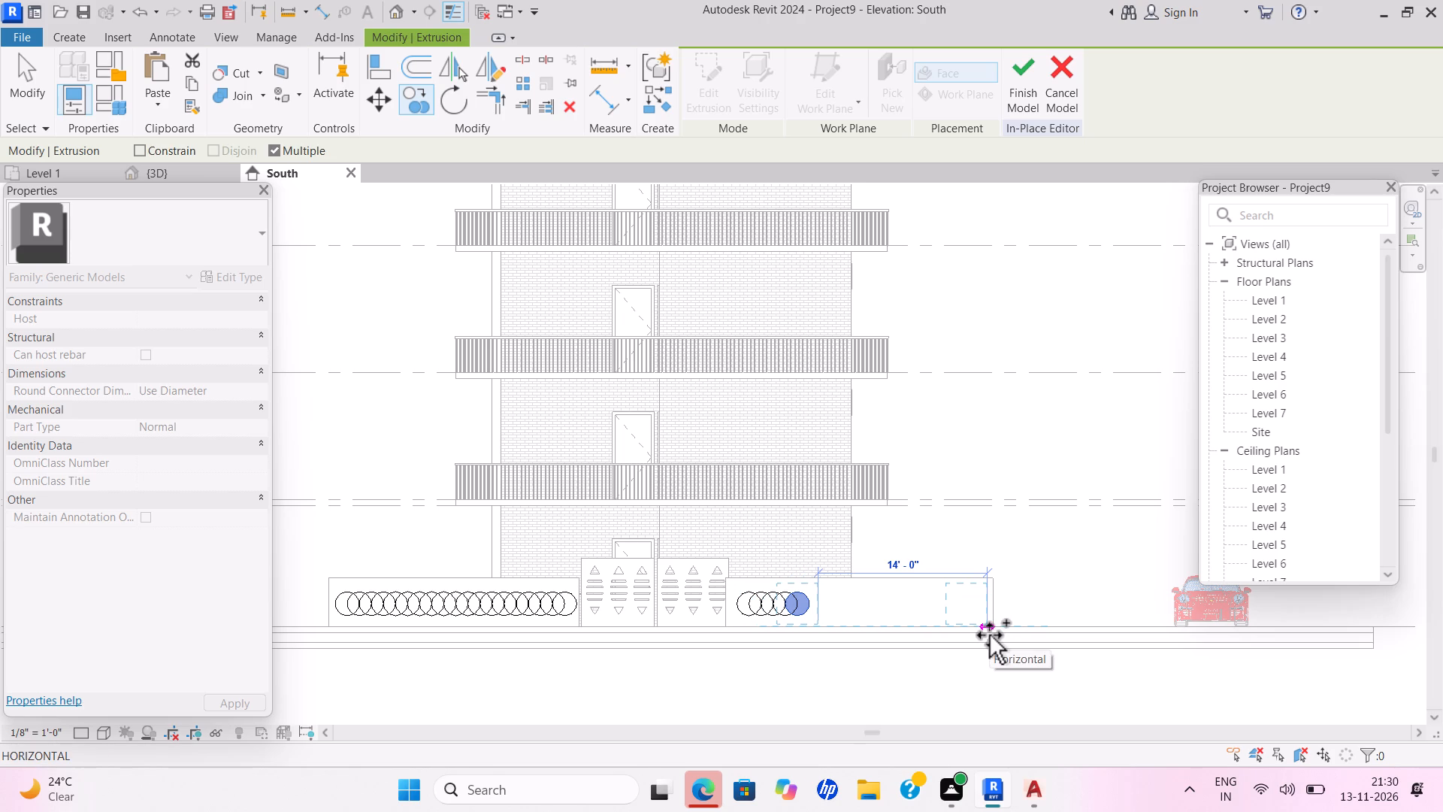
key(1)
key(apostrophe)
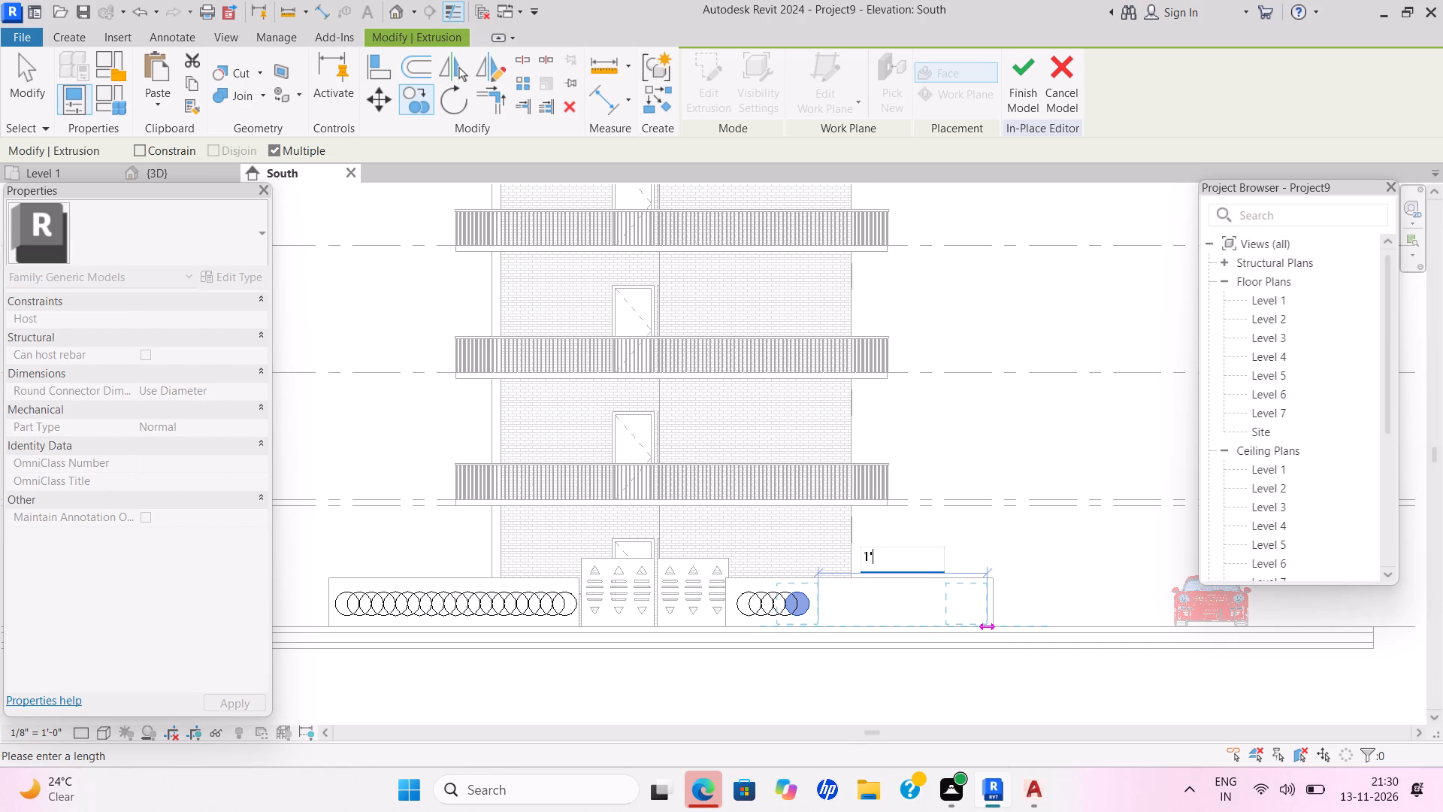
key(Return)
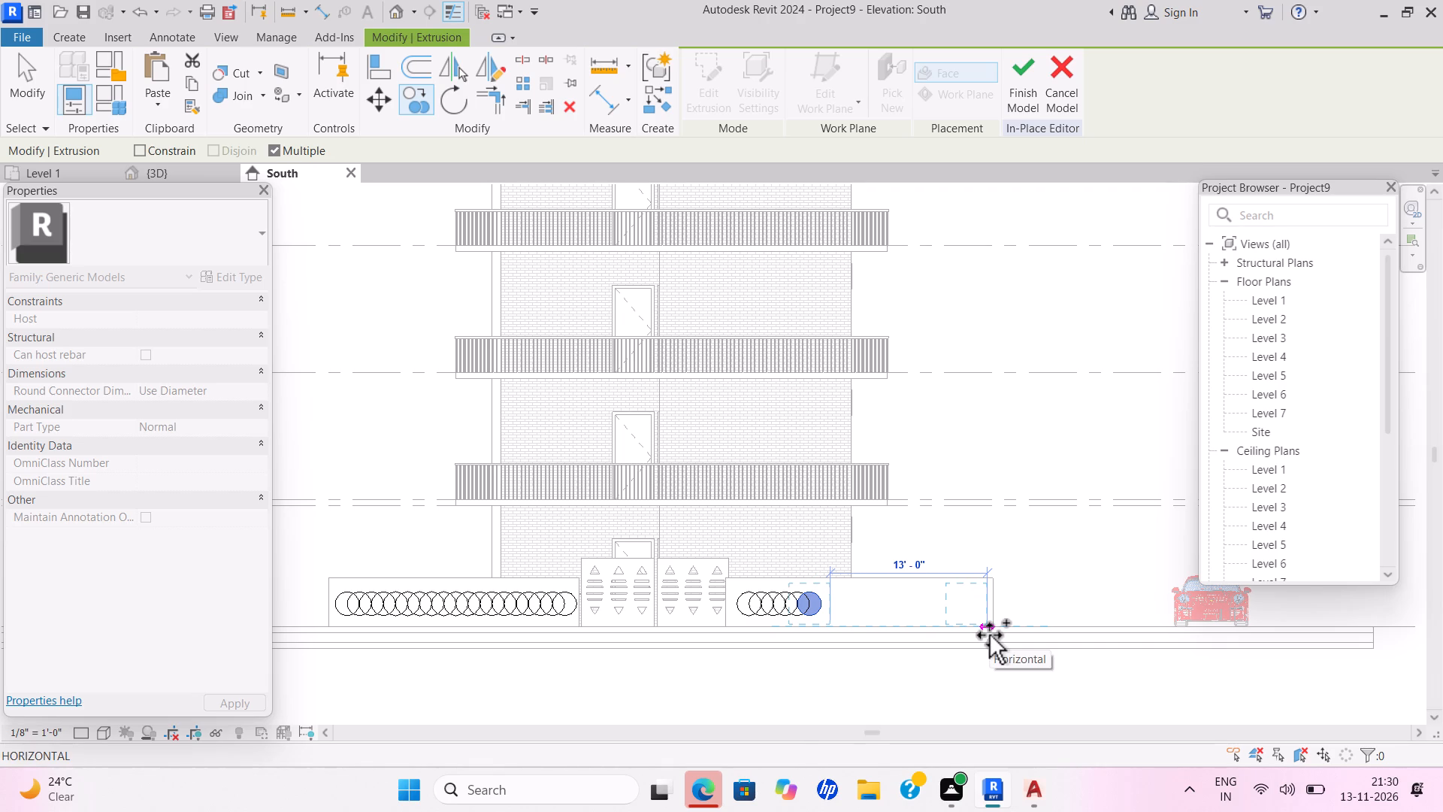
text(1')
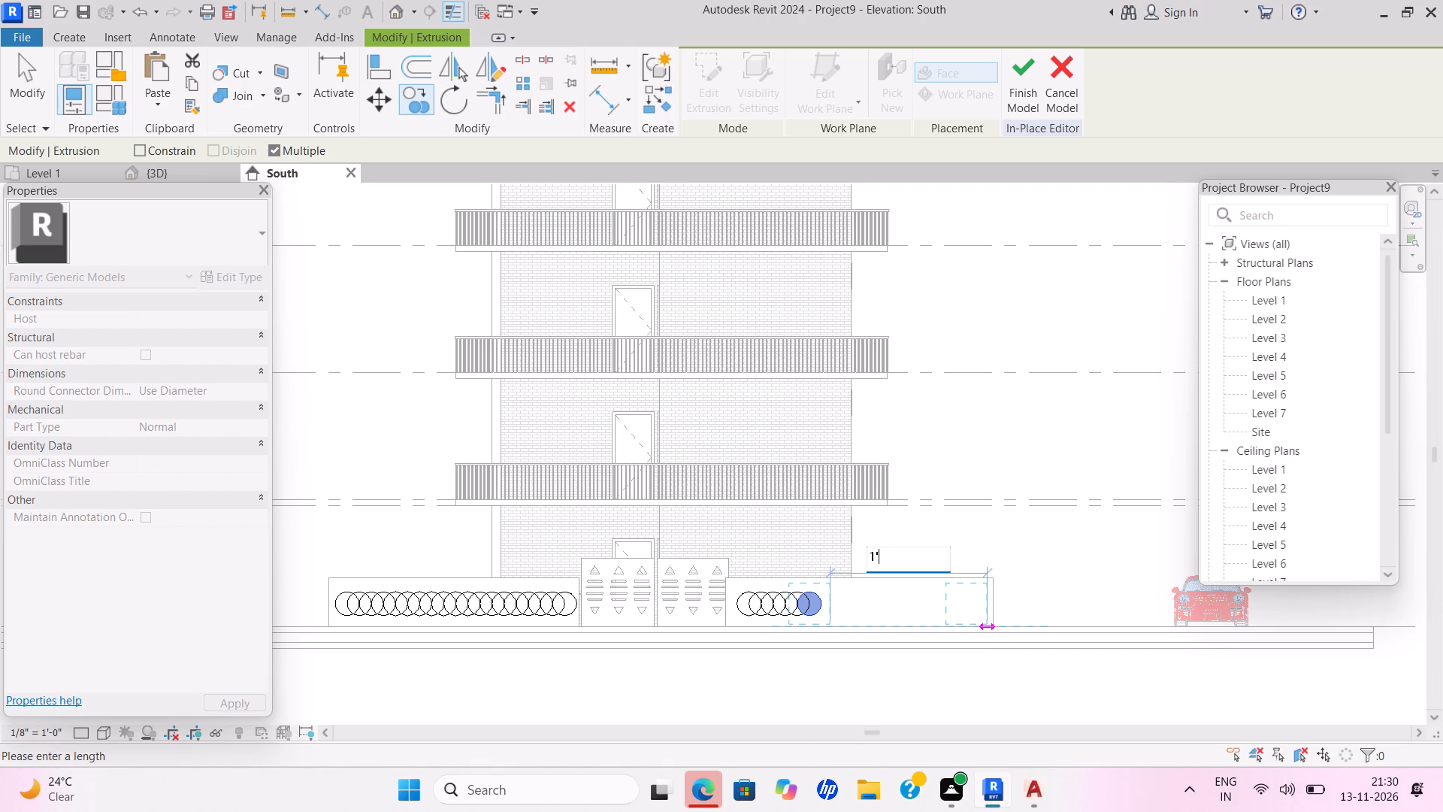
key(Return)
key(1)
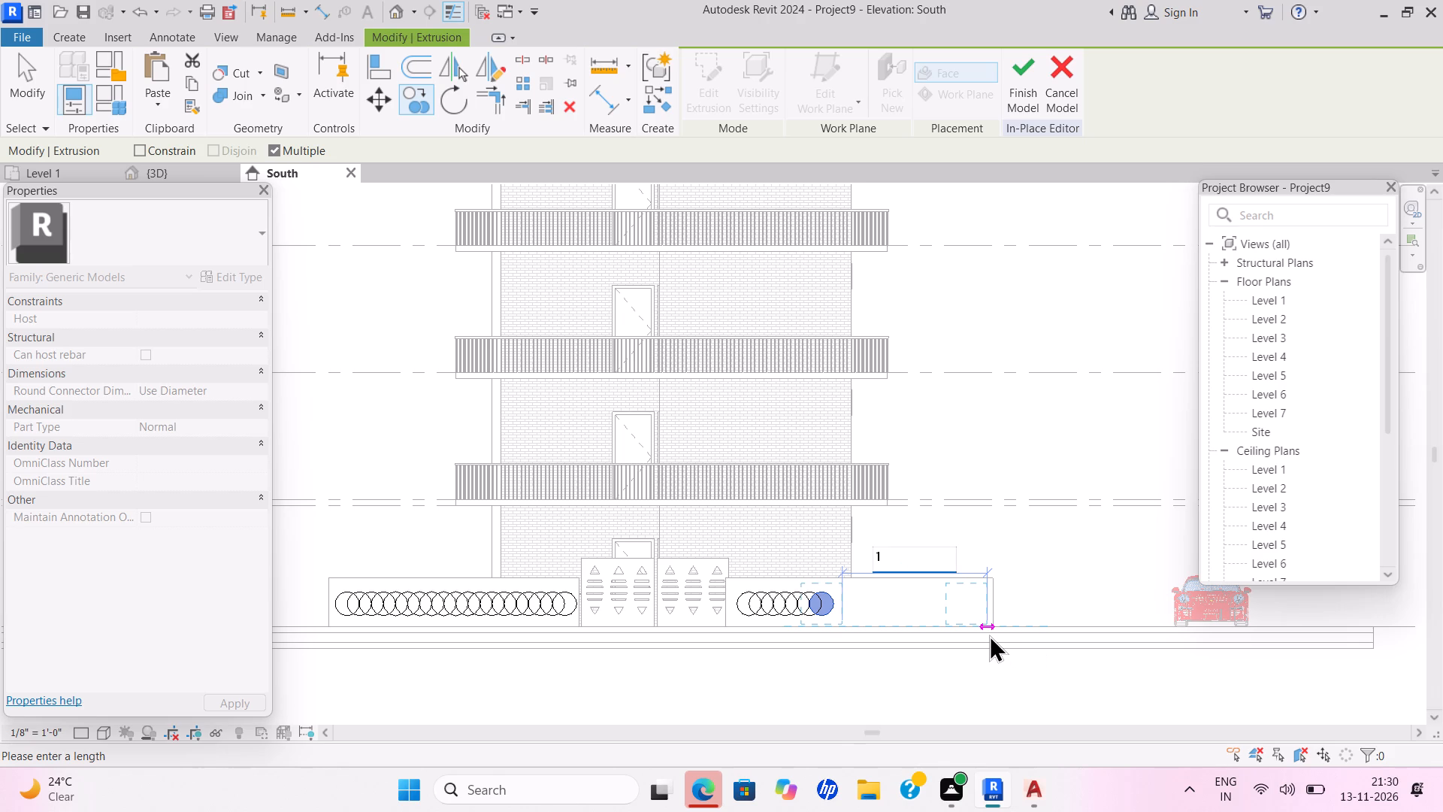
key(apostrophe)
key(Return)
text(1')
key(Return)
text(1')
key(Return)
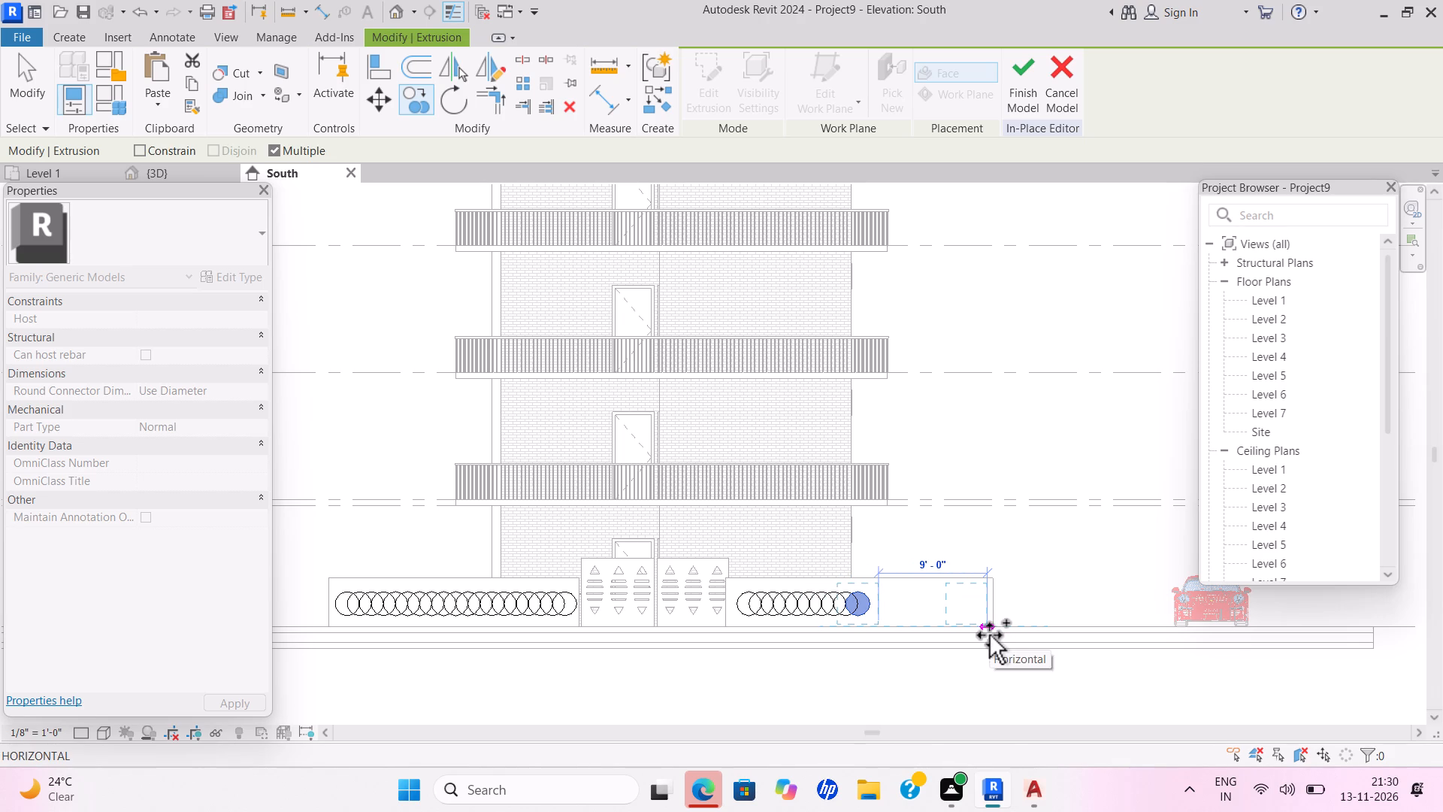
text(1')
key(Return)
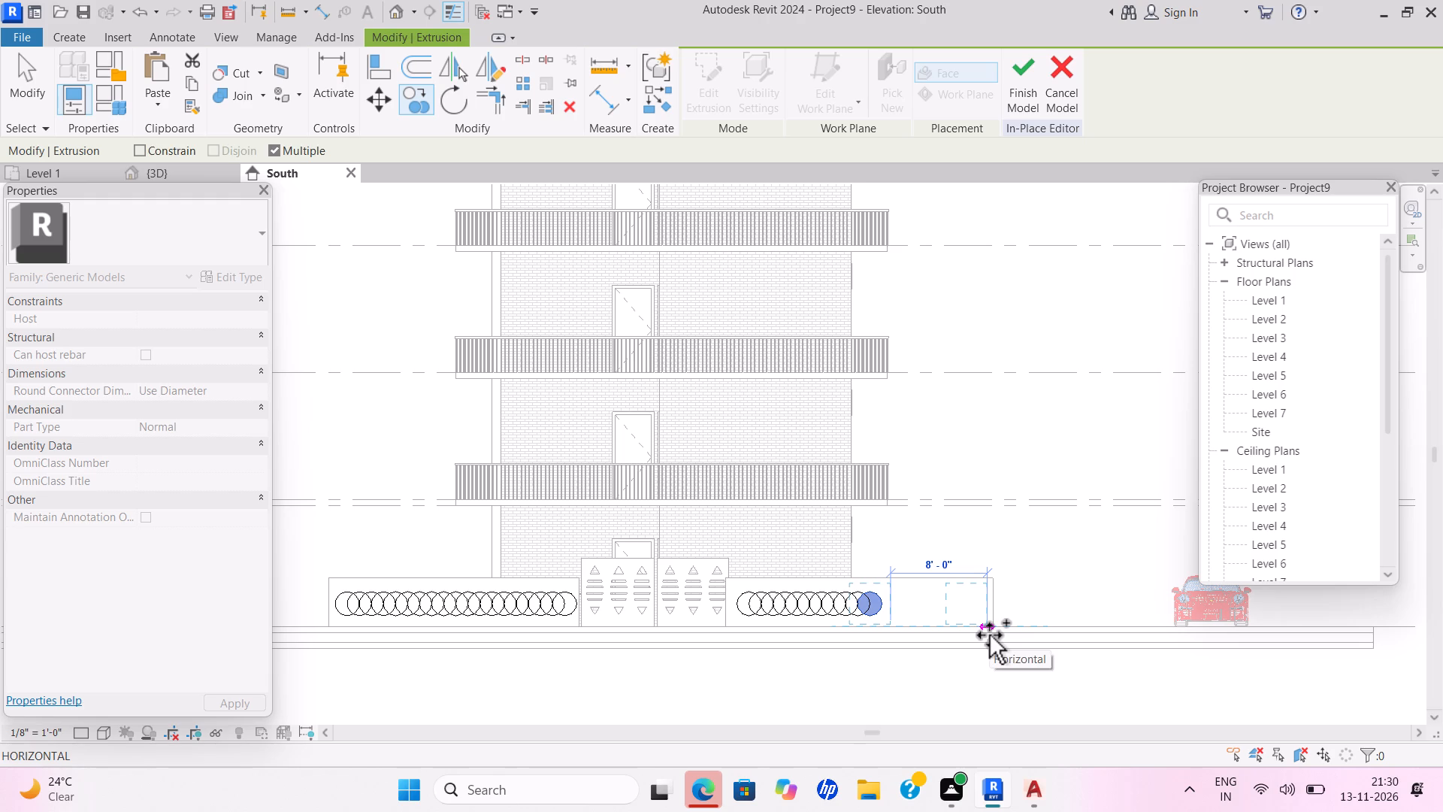
text(1')
key(Return)
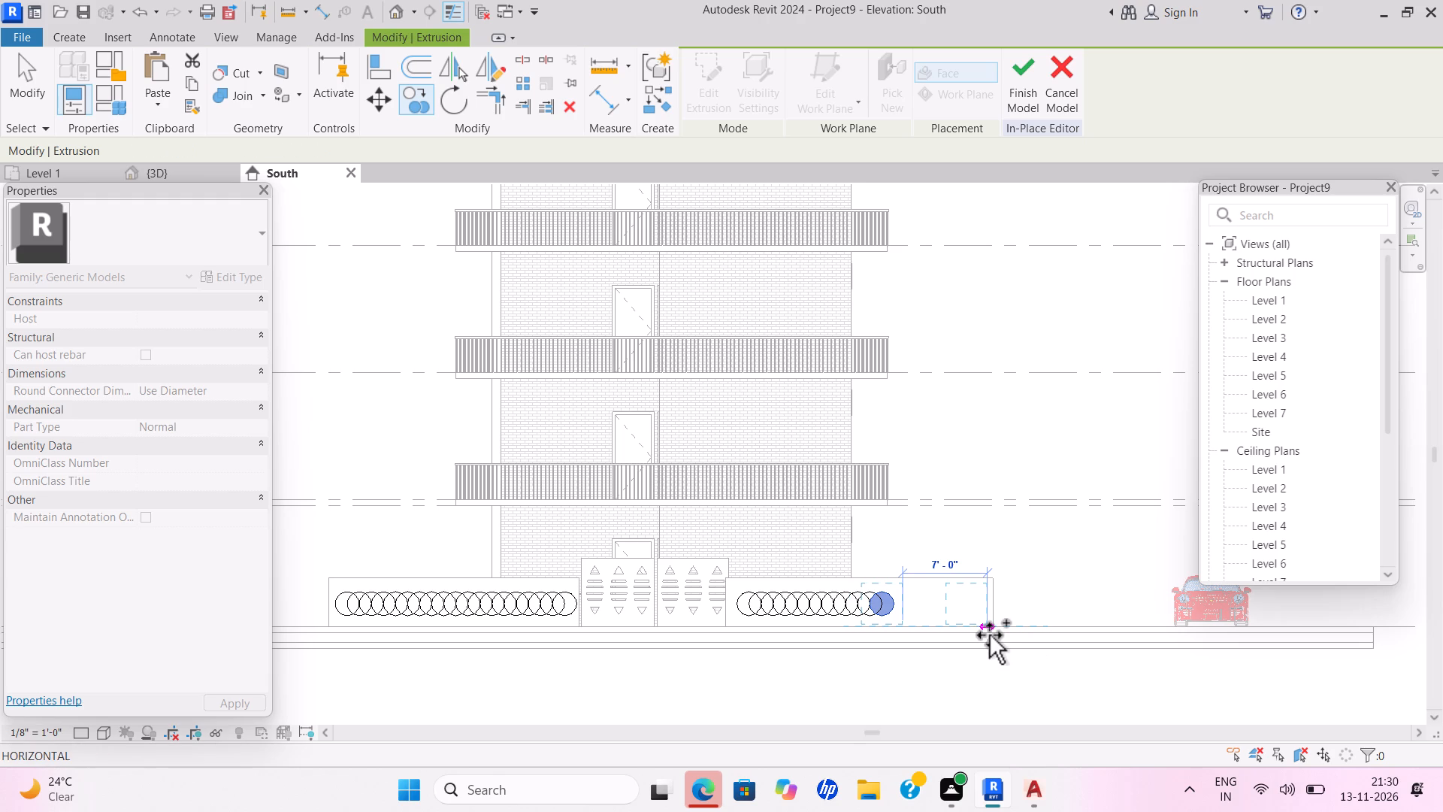
text(1')
key(Return)
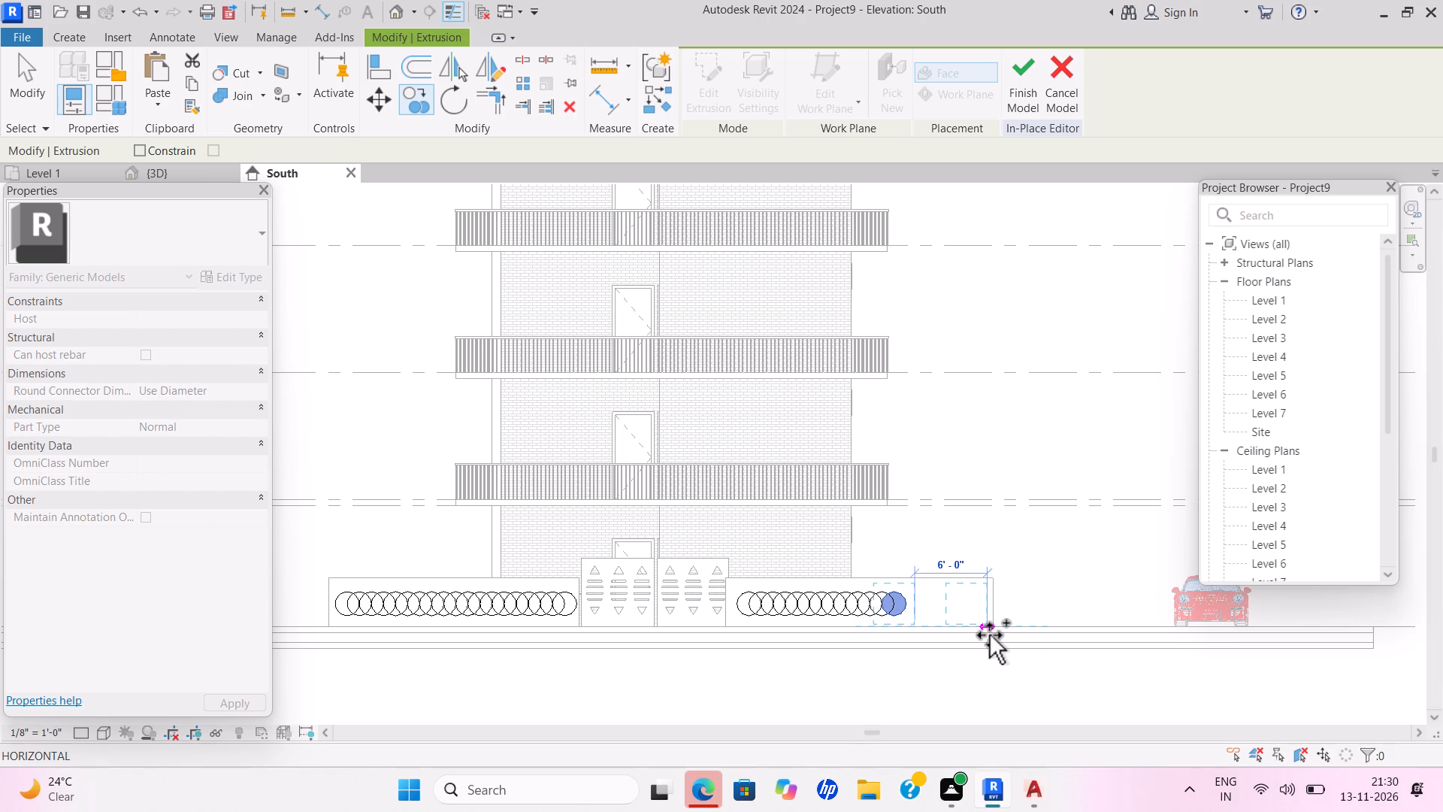
text(1')
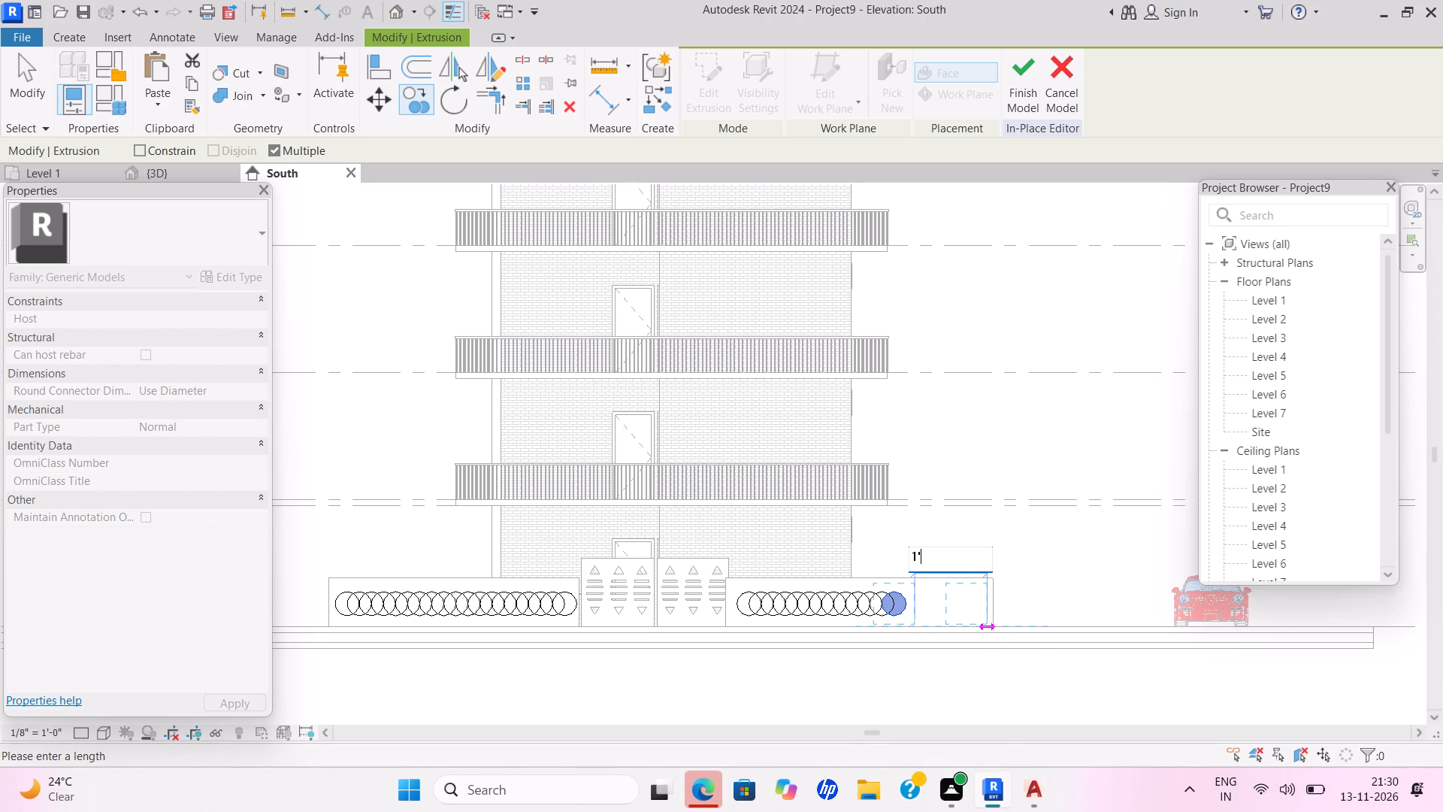
key(Return)
text(1')
key(Return)
text(1')
key(Return)
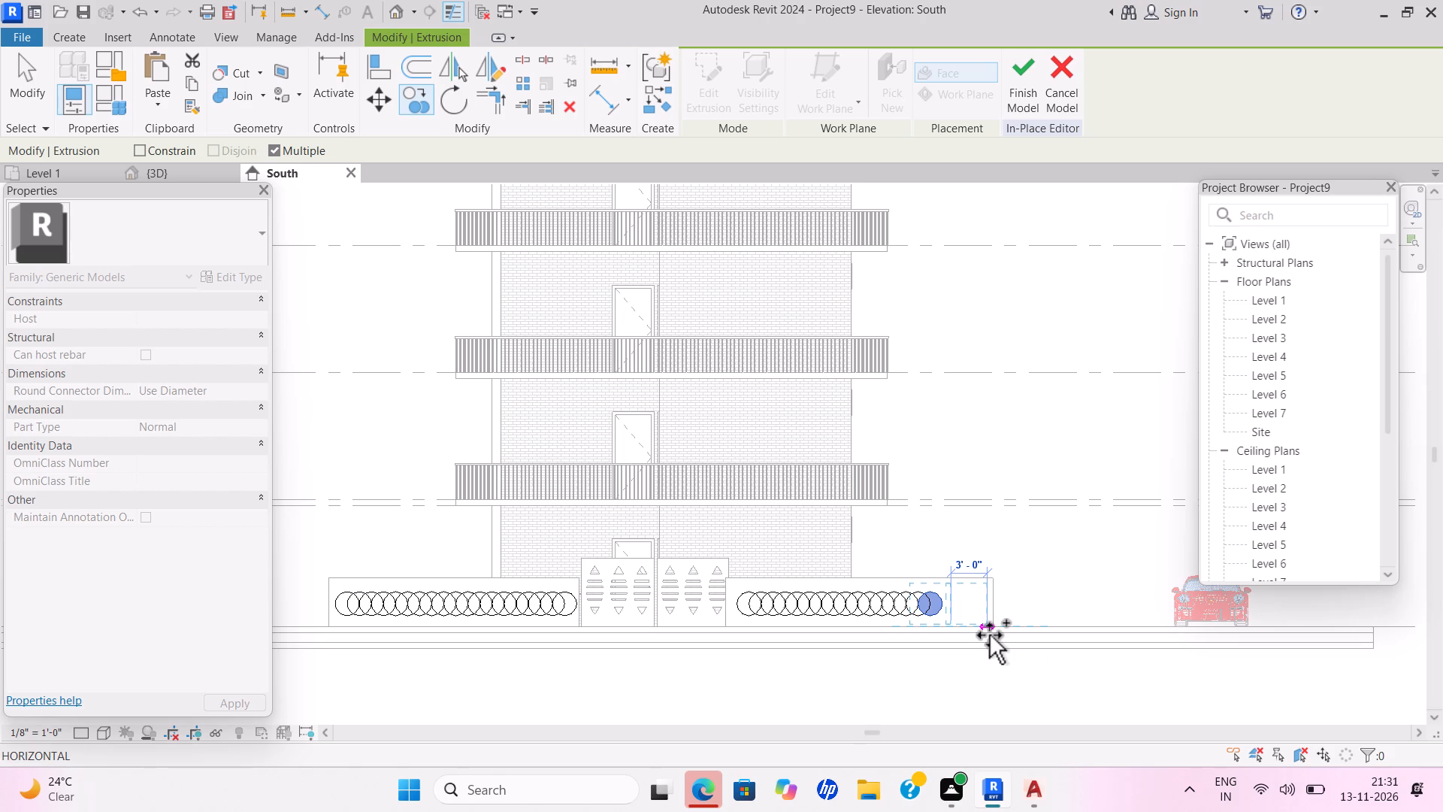
text(1')
key(Return)
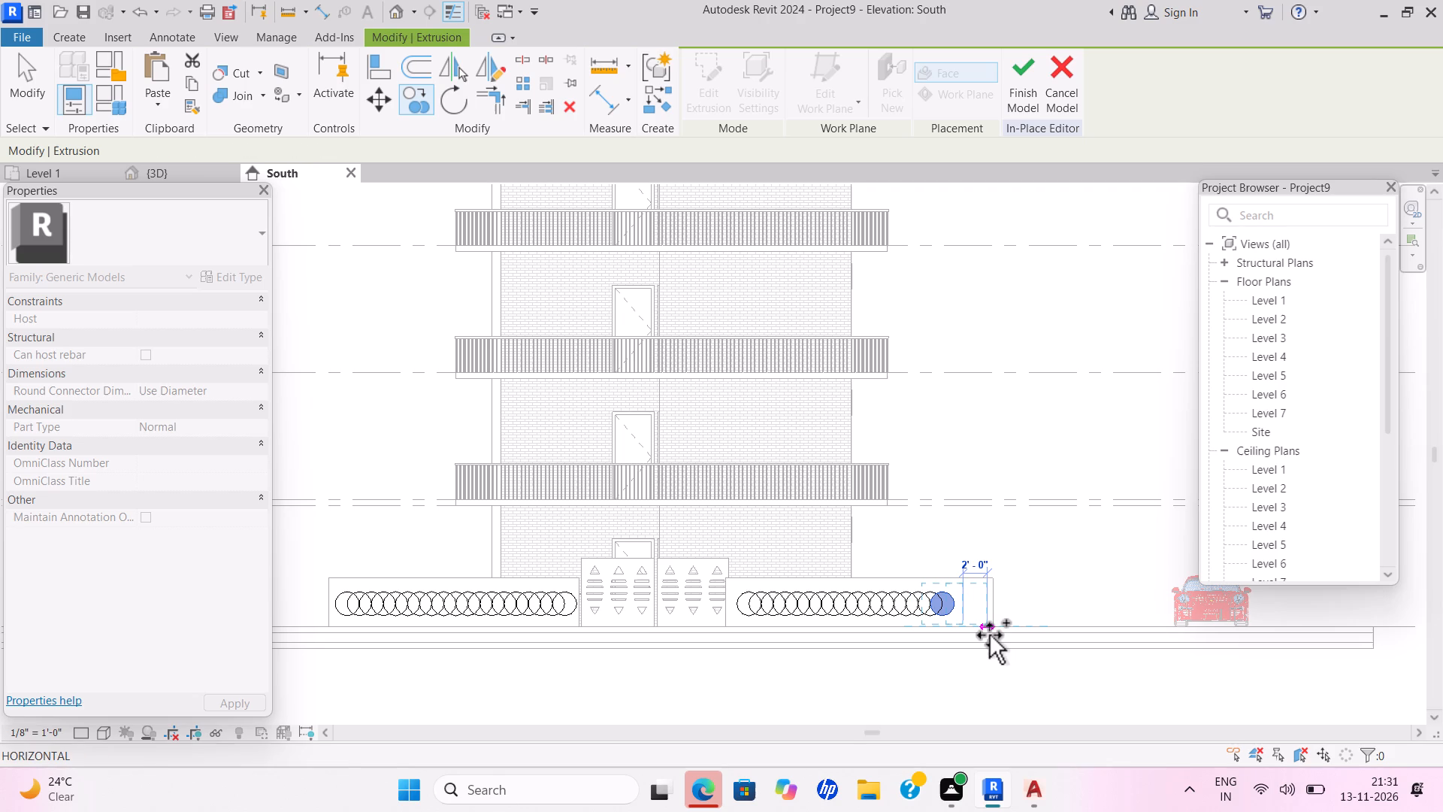
text(1')
key(Return)
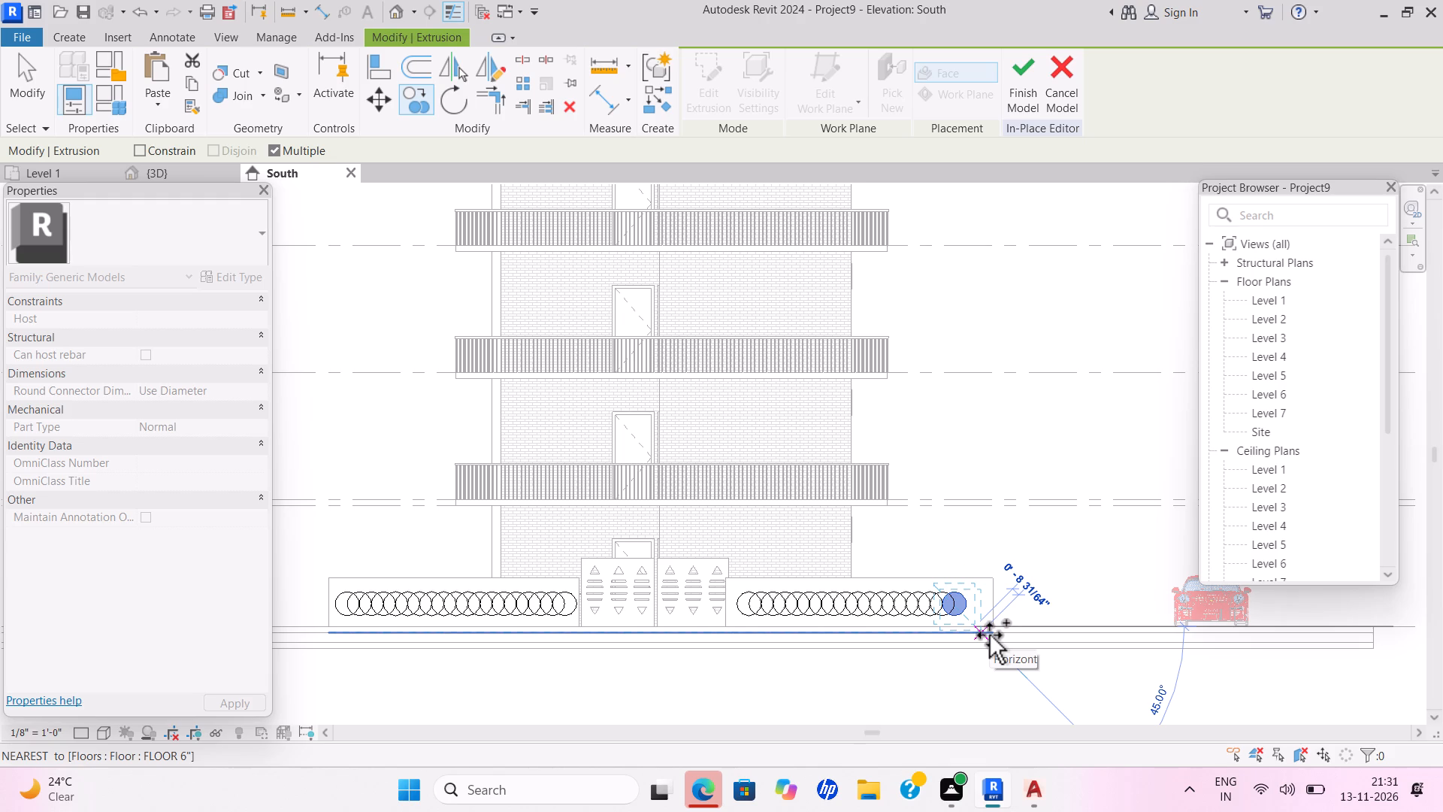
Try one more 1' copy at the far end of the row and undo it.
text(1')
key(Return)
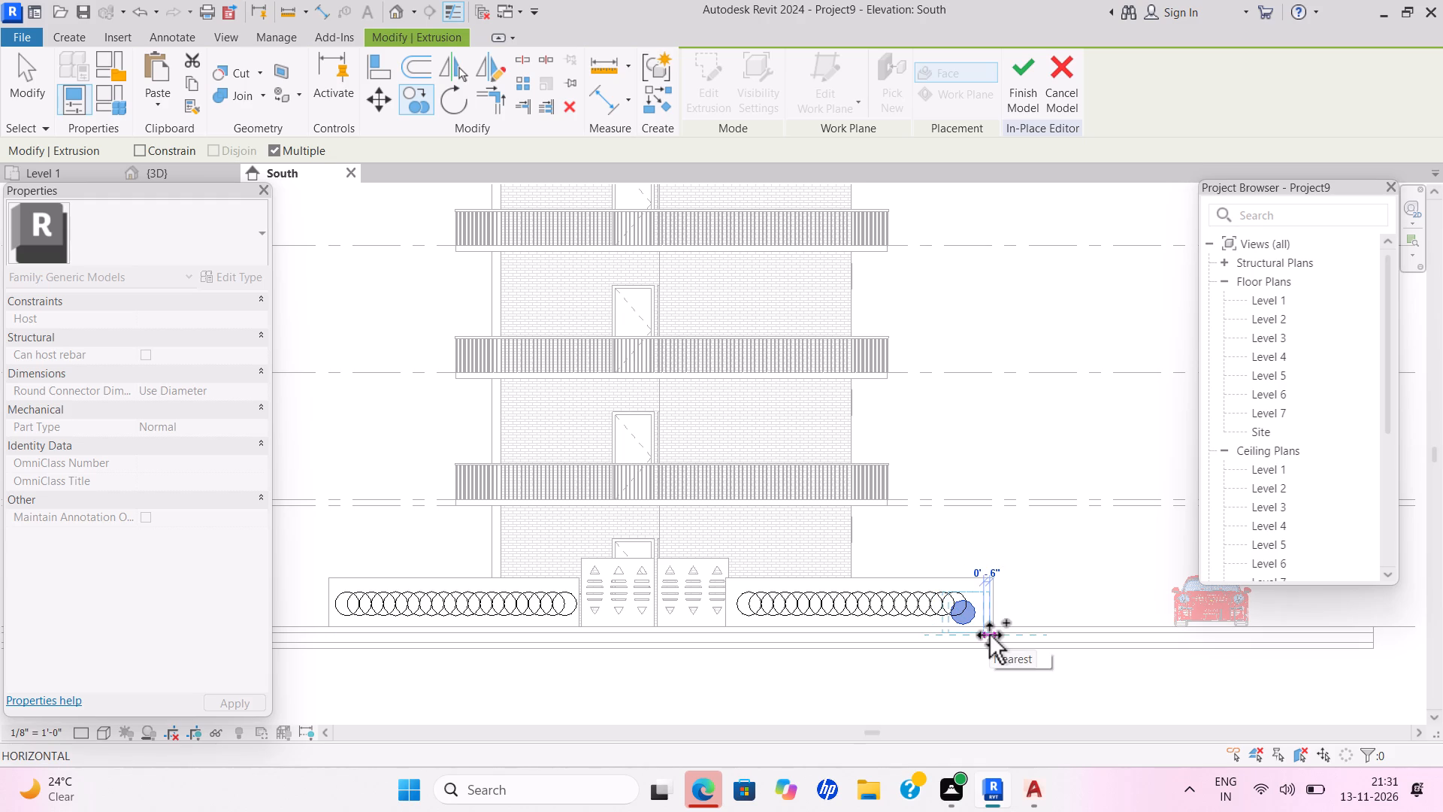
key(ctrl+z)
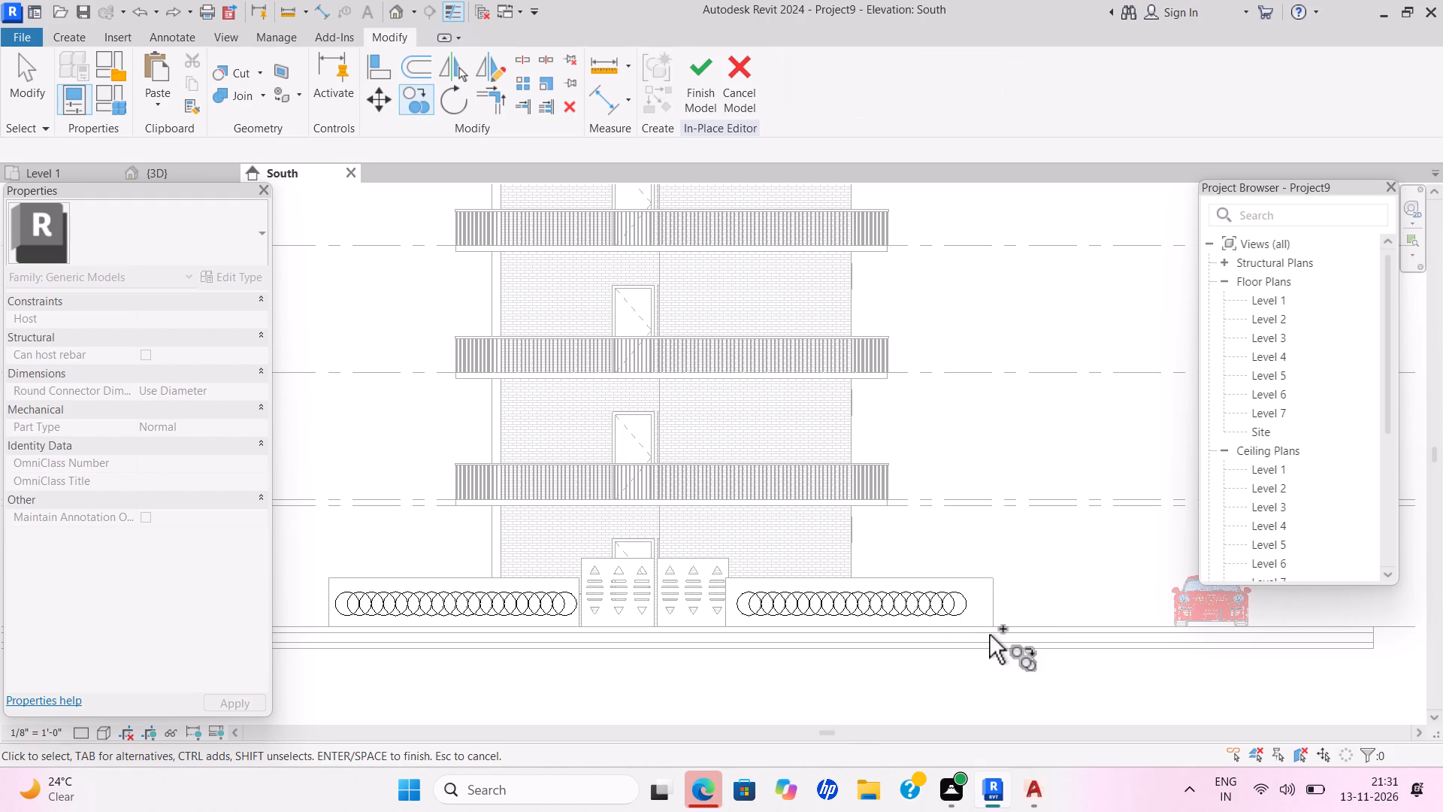
Copy the last circular extrusion twice more at 1' horizontal spacing to fill the row up to the wall's far end.
click(965, 614)
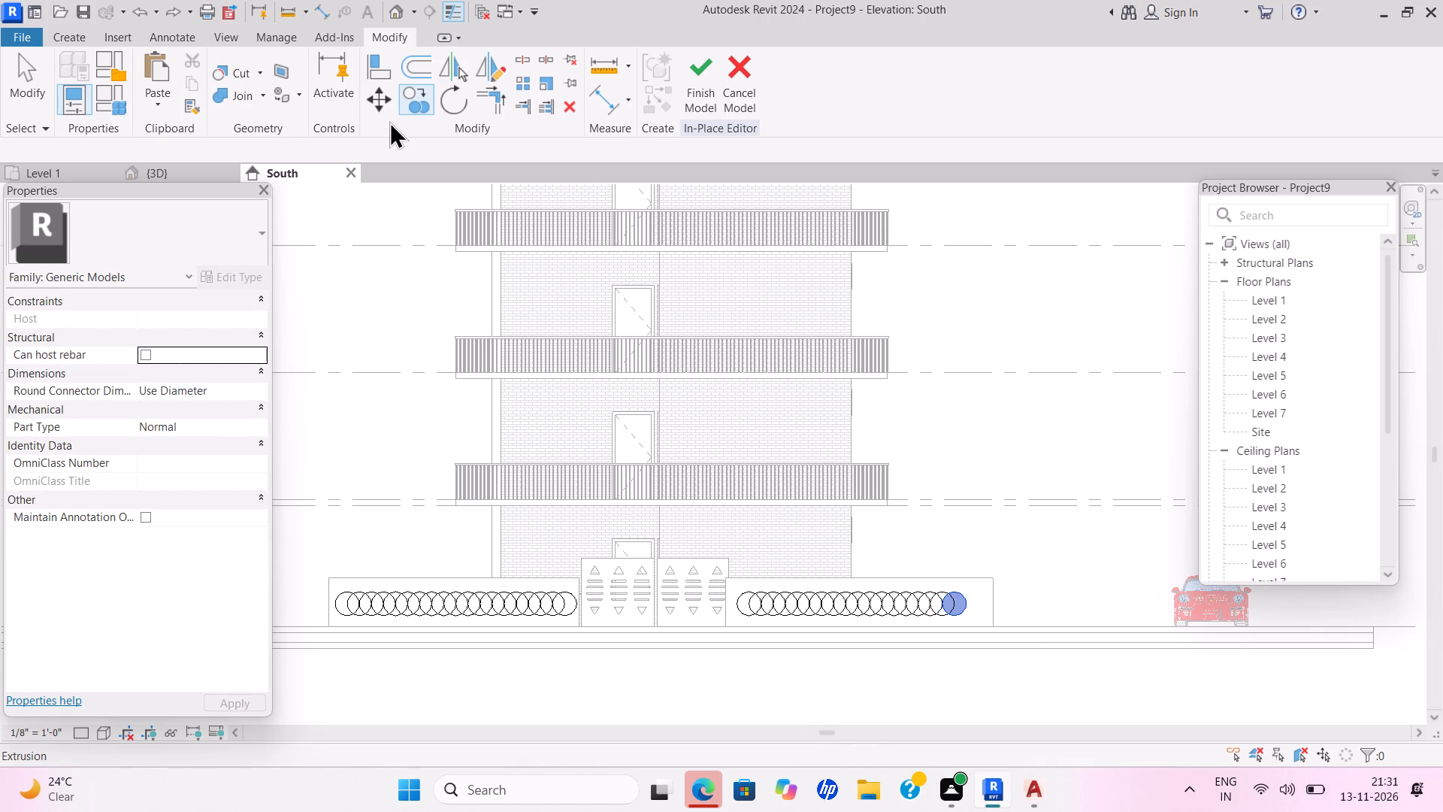
click(432, 95)
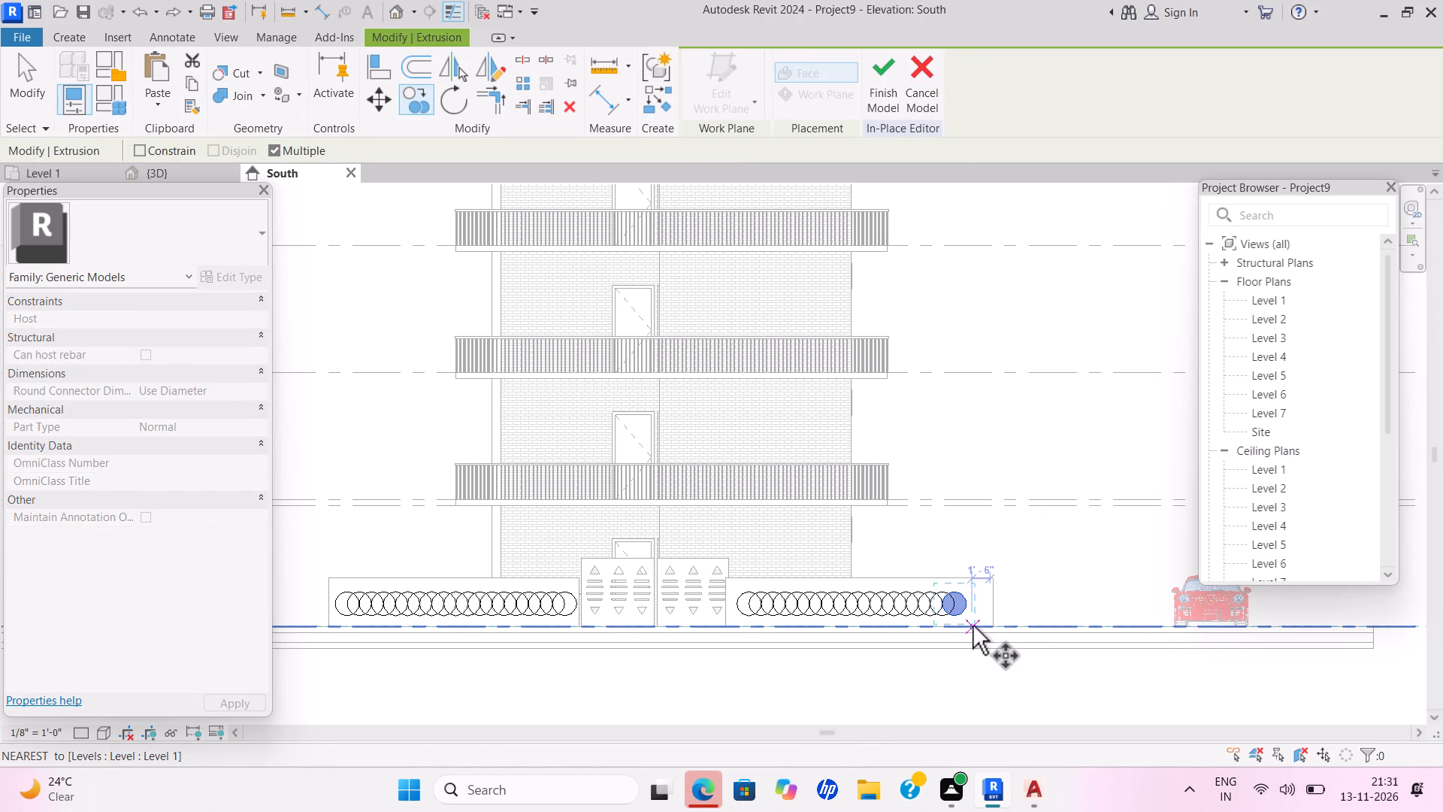
click(978, 628)
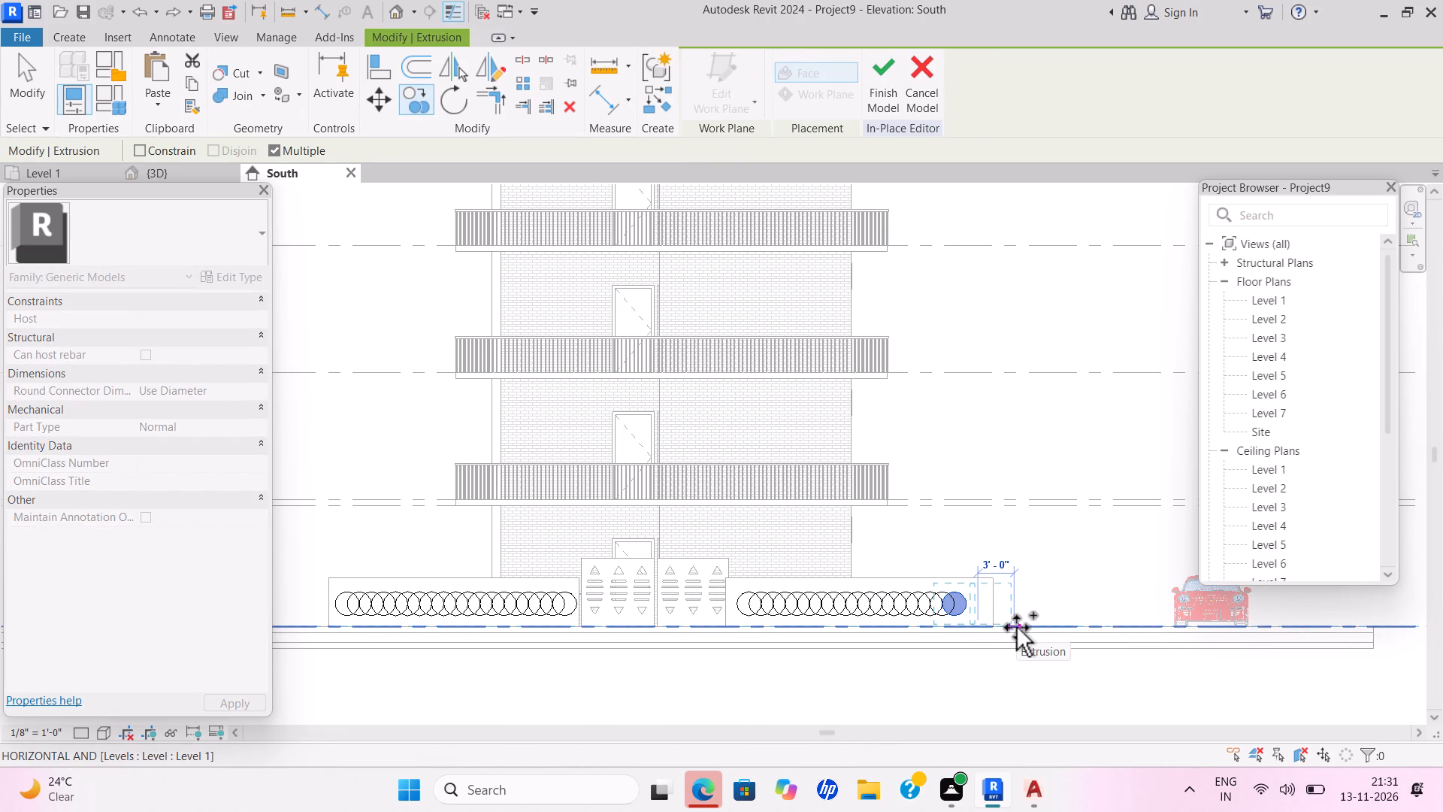
text(1')
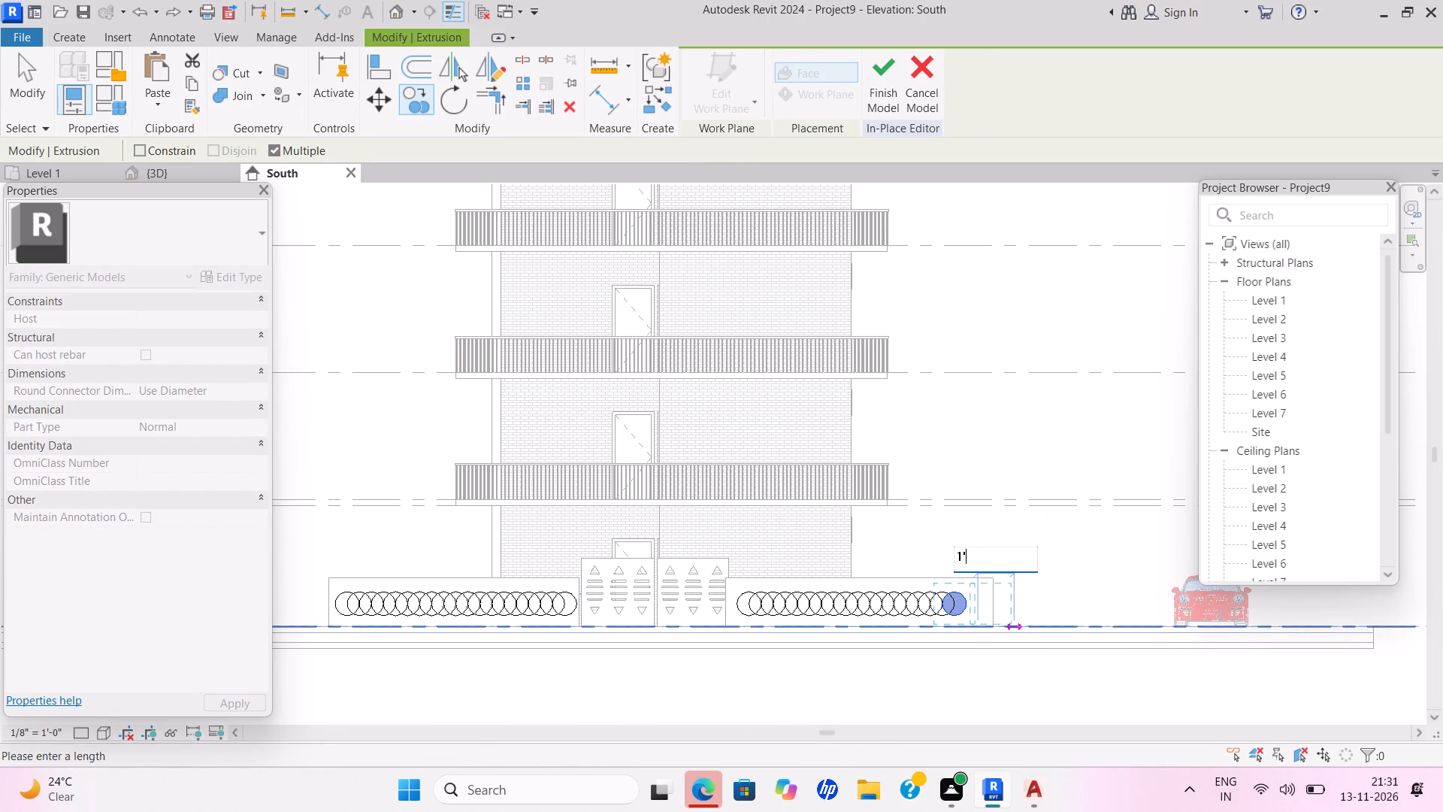
key(Return)
text(1')
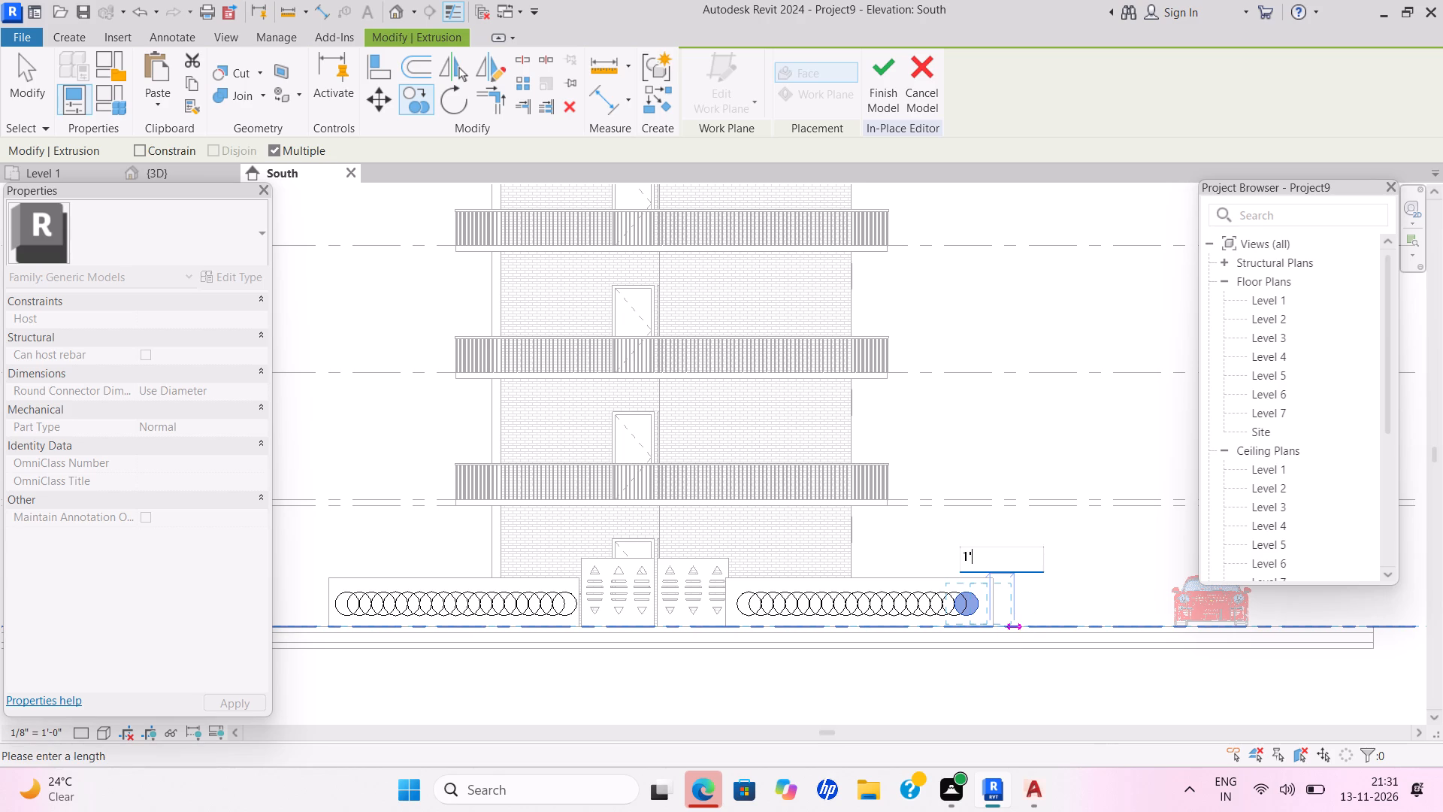
key(Return)
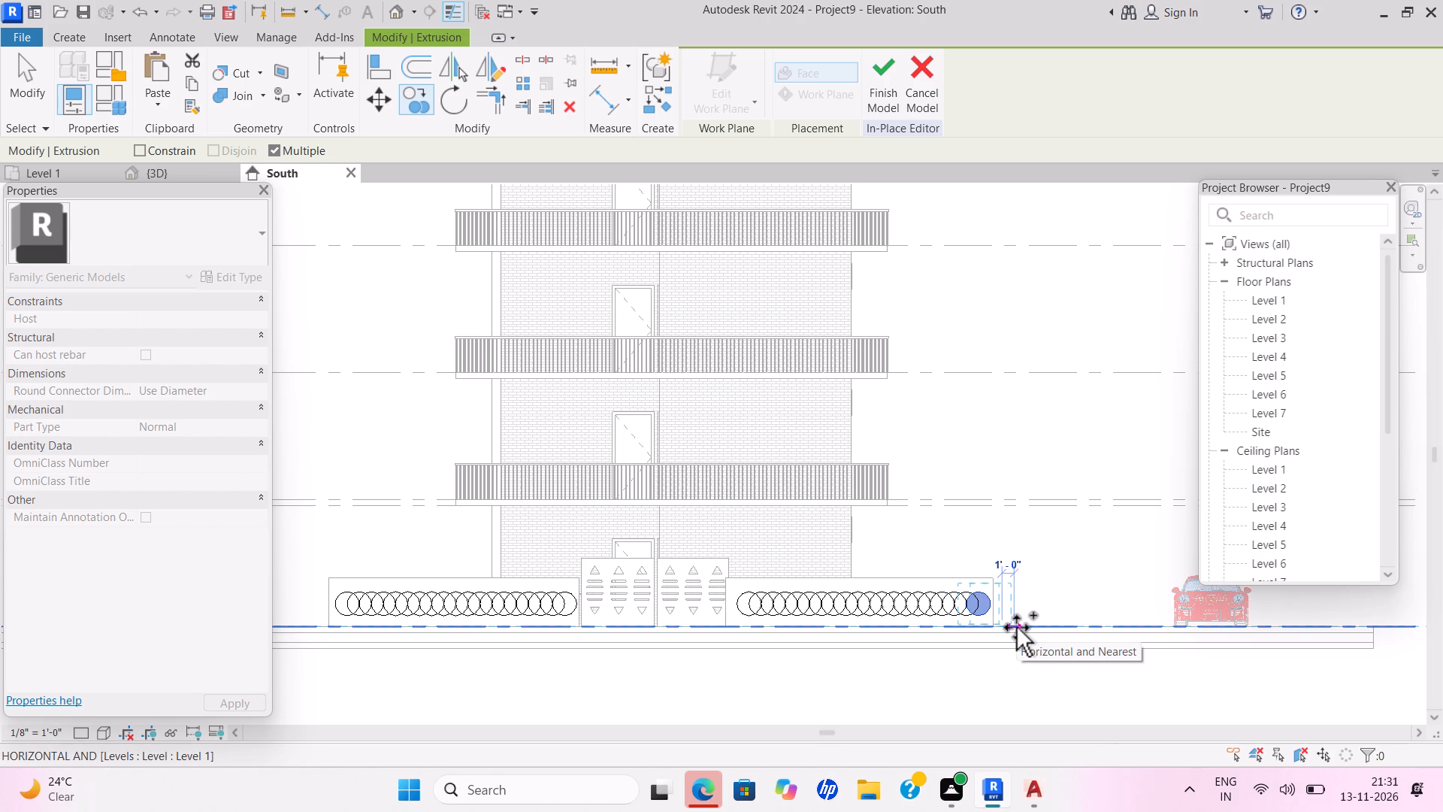
scroll(1016, 627, down, 1)
key(grave)
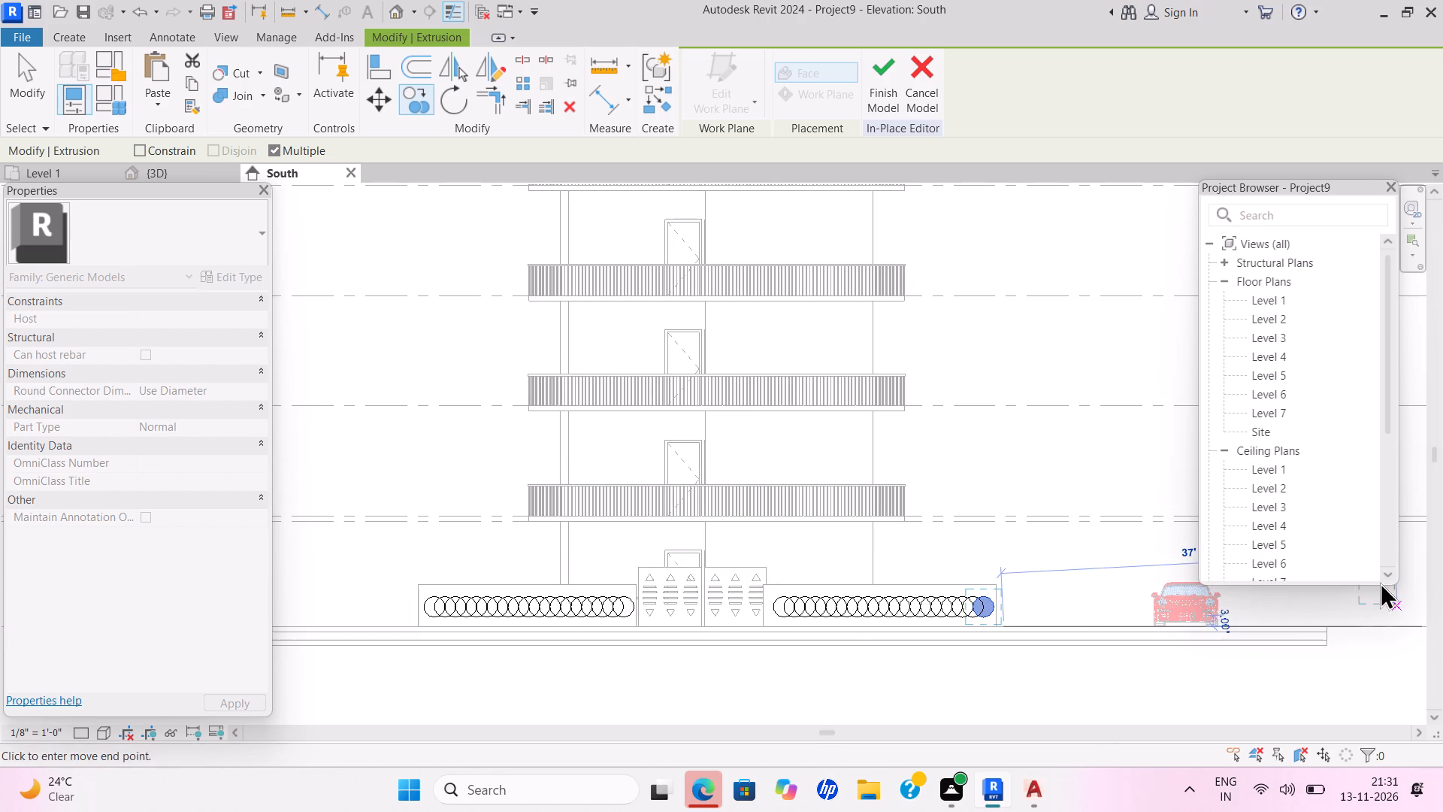
scroll(1380, 582, up, 2)
key(Escape)
key(Escape)
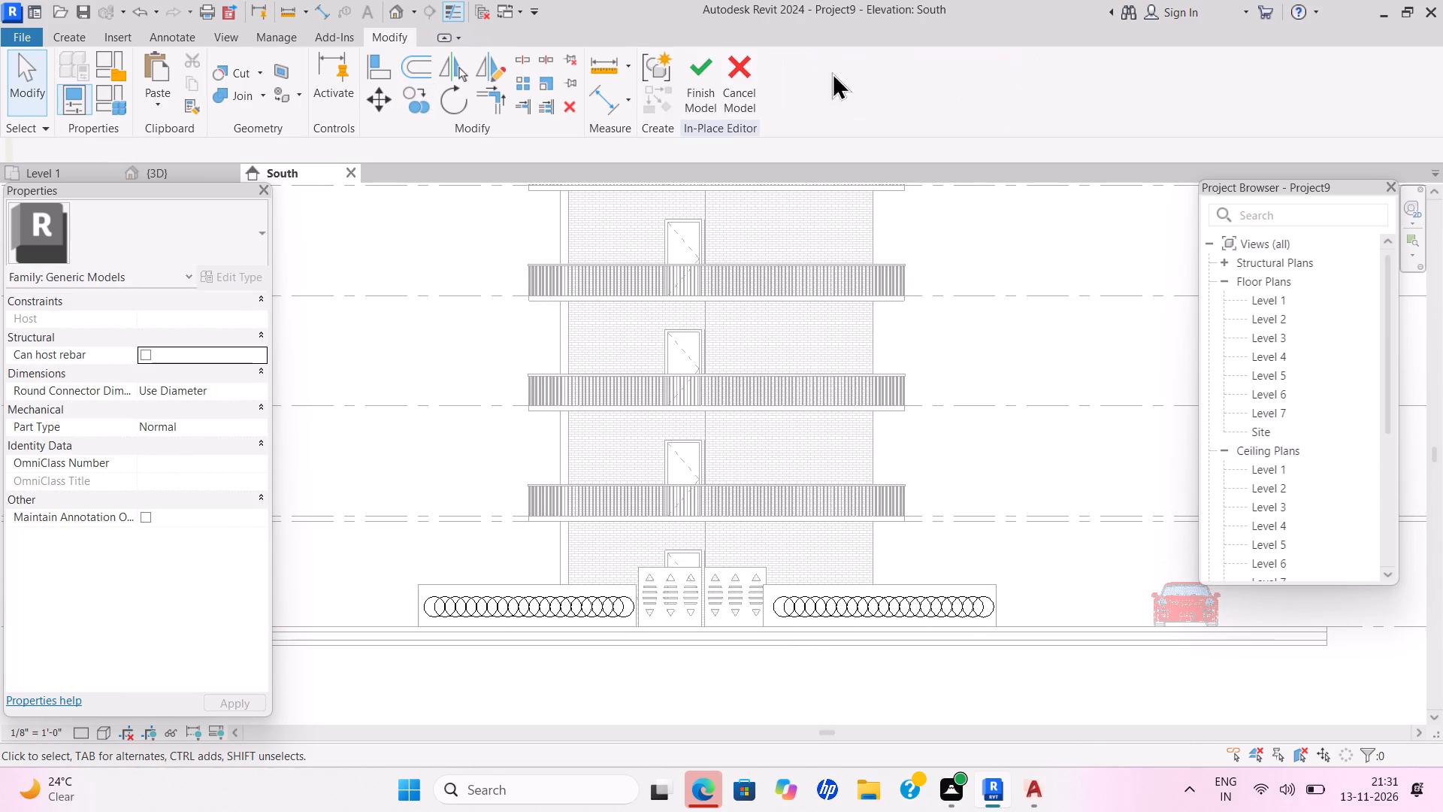
Finish the in-place model of the boundary wall circles.
click(692, 85)
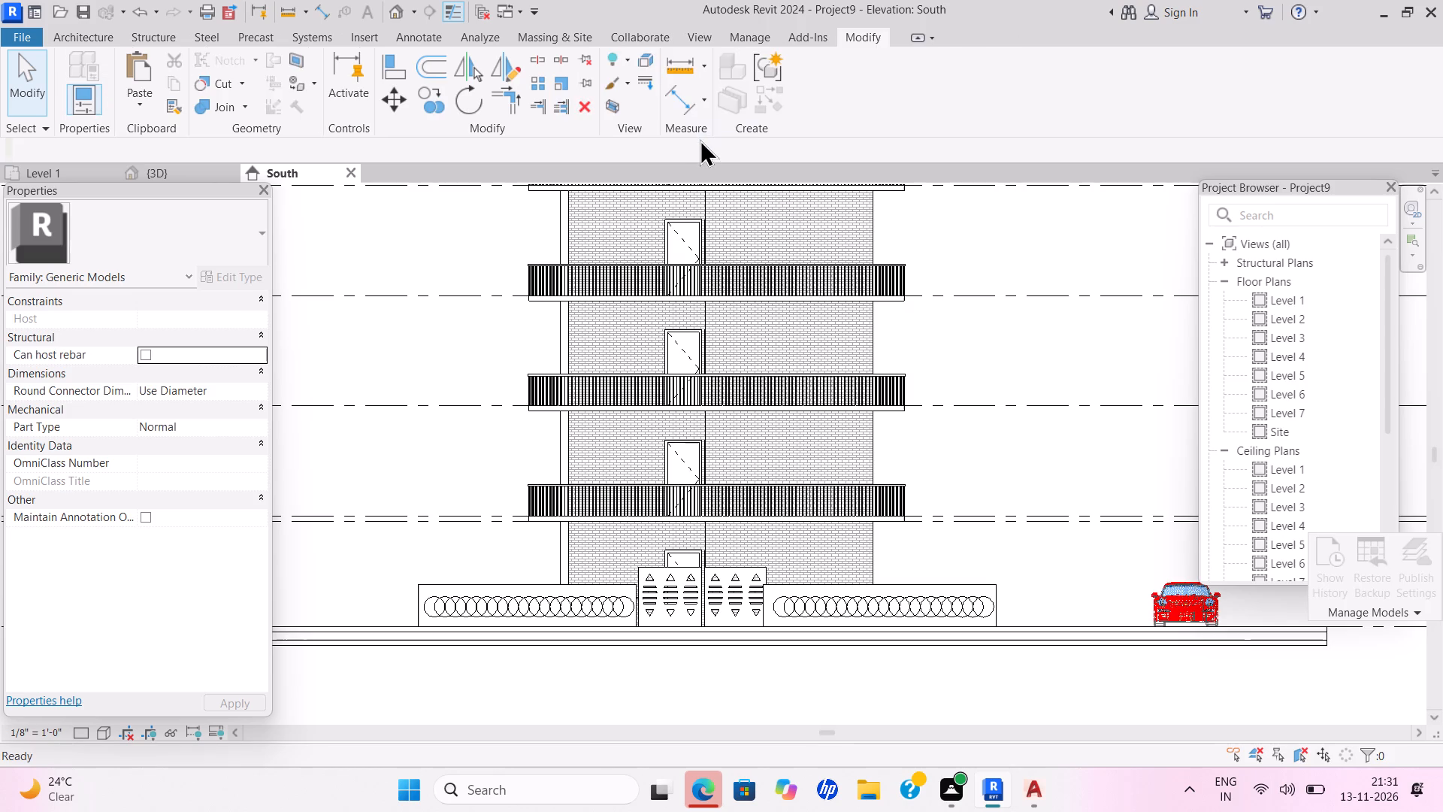
Examine the circular extrusions on both sides of the front gate in the 3D view.
click(159, 173)
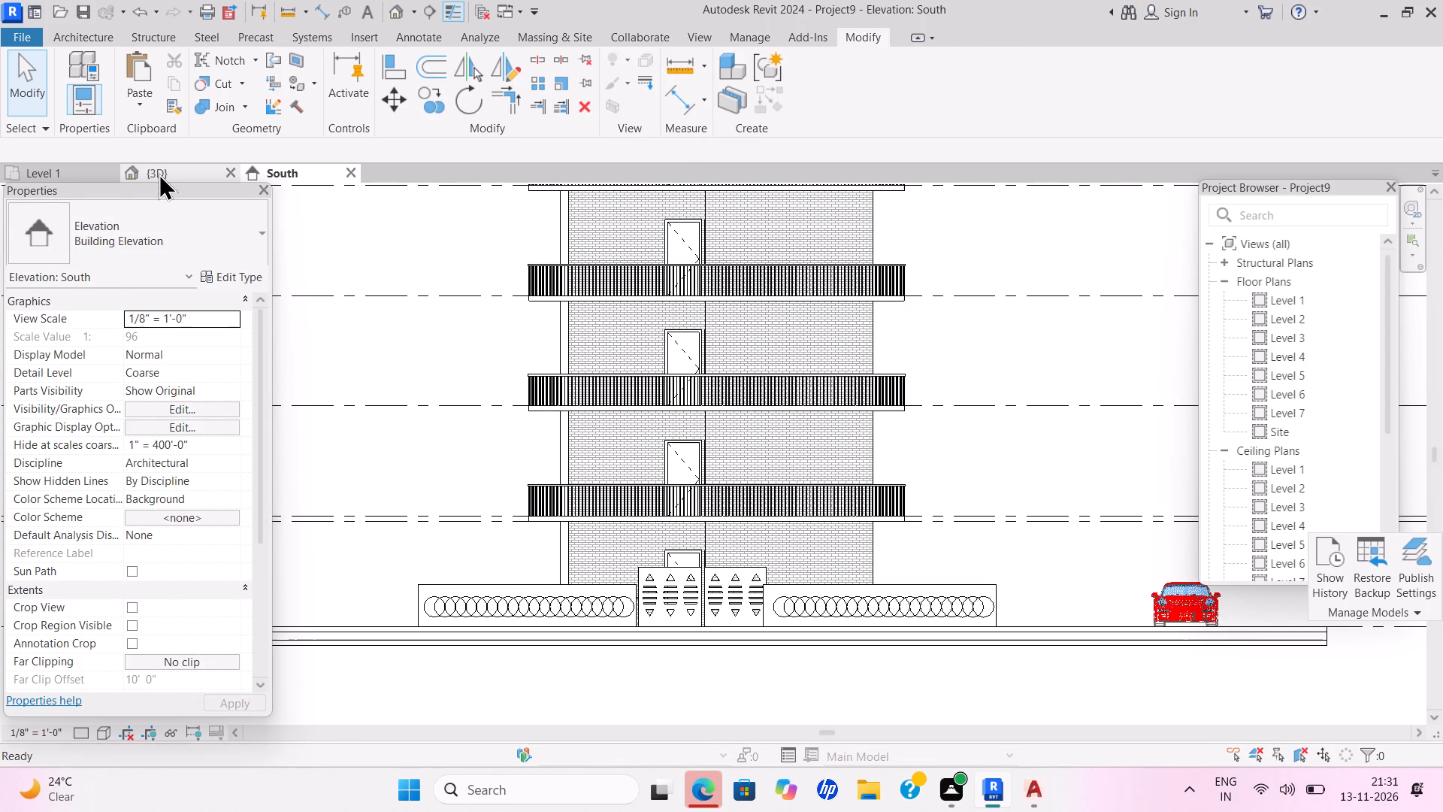
scroll(569, 420, up, 1)
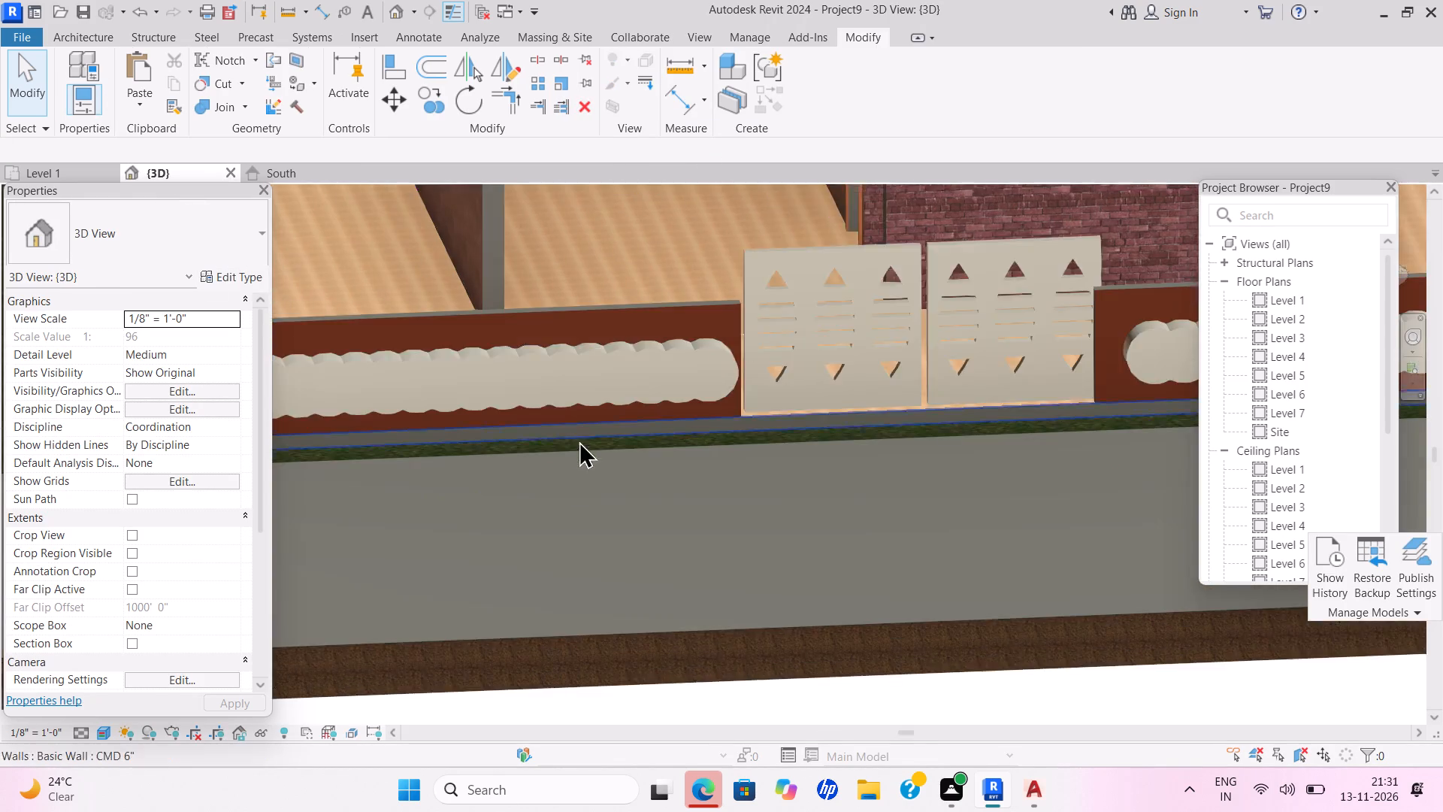
scroll(579, 441, up, 2)
middle_drag(567, 497, 627, 529)
scroll(615, 529, down, 1)
scroll(616, 529, up, 1)
scroll(619, 529, down, 2)
middle_drag(634, 538, 664, 561)
scroll(659, 558, up, 2)
scroll(664, 561, down, 1)
middle_drag(664, 561, 705, 553)
scroll(667, 563, down, 1)
scroll(669, 563, up, 1)
scroll(693, 571, down, 3)
scroll(695, 571, up, 1)
scroll(696, 571, down, 2)
scroll(700, 562, up, 2)
scroll(705, 553, down, 2)
scroll(716, 547, up, 1)
scroll(712, 546, down, 1)
scroll(712, 546, up, 1)
scroll(712, 546, down, 1)
scroll(712, 546, up, 3)
scroll(712, 546, down, 1)
middle_drag(708, 546, 600, 580)
scroll(603, 580, up, 1)
scroll(600, 580, down, 1)
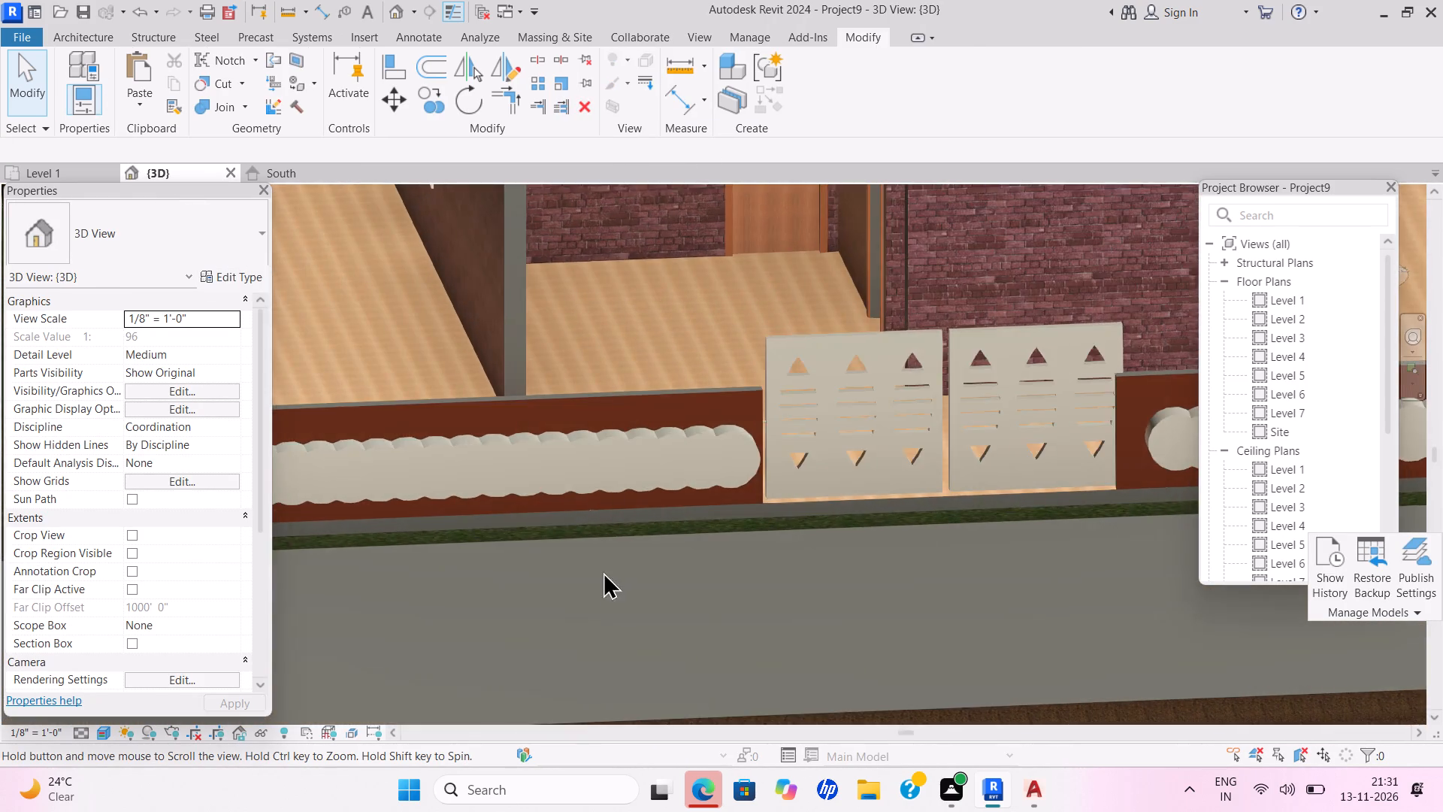
scroll(603, 571, down, 4)
middle_drag(611, 565, 608, 587)
scroll(616, 578, up, 2)
scroll(616, 578, down, 4)
scroll(607, 584, up, 1)
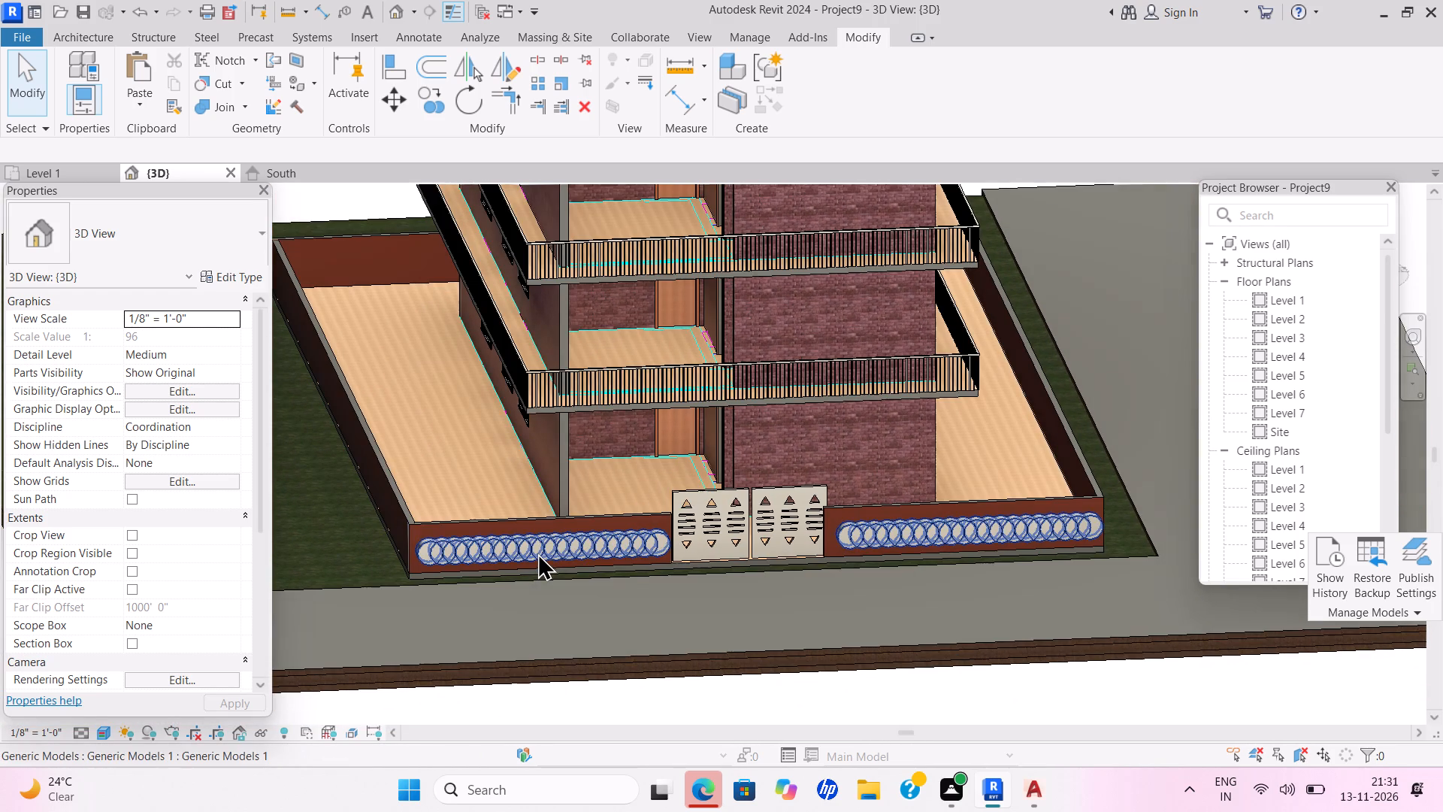
Open the in-place model of the boundary wall circles for editing.
click(537, 553)
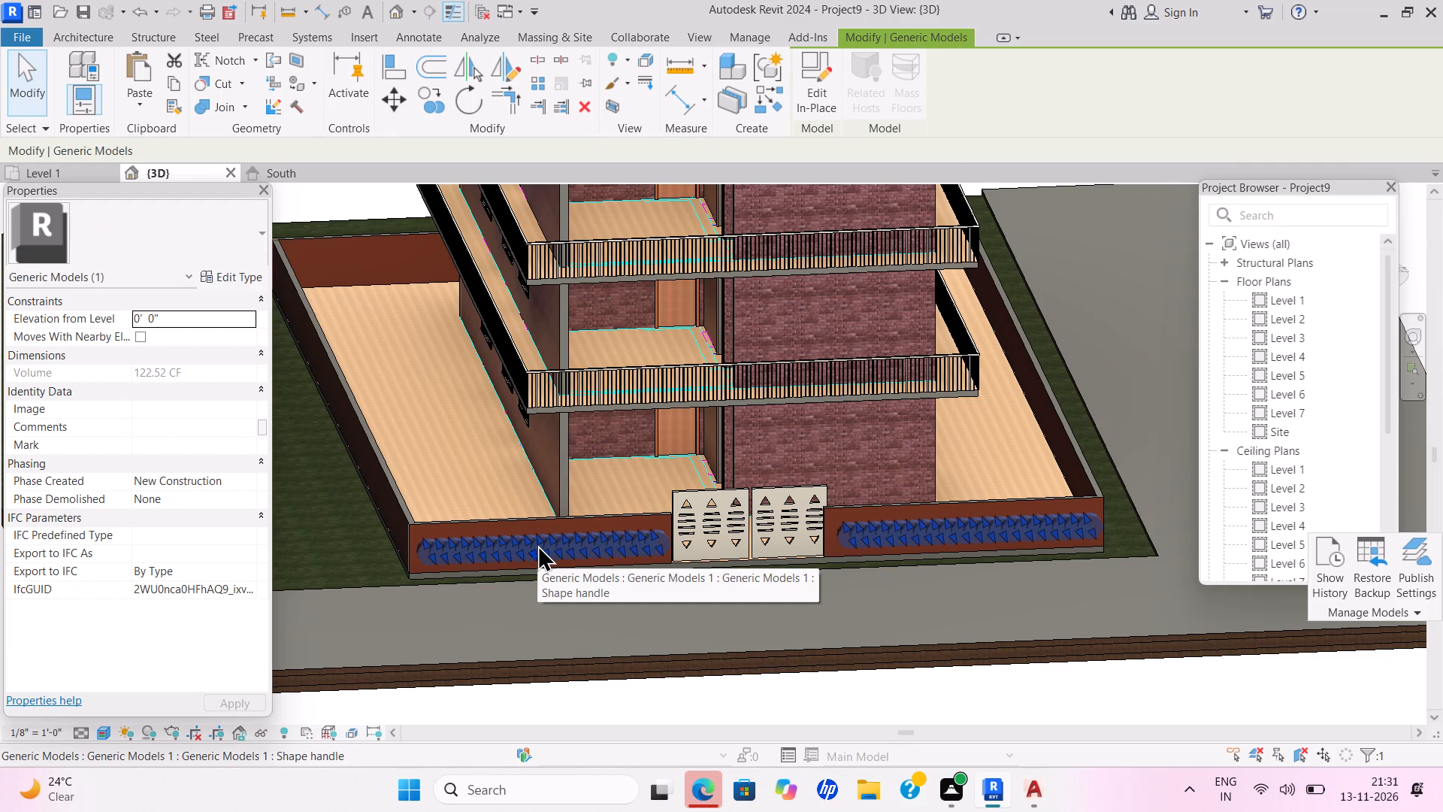
click(802, 94)
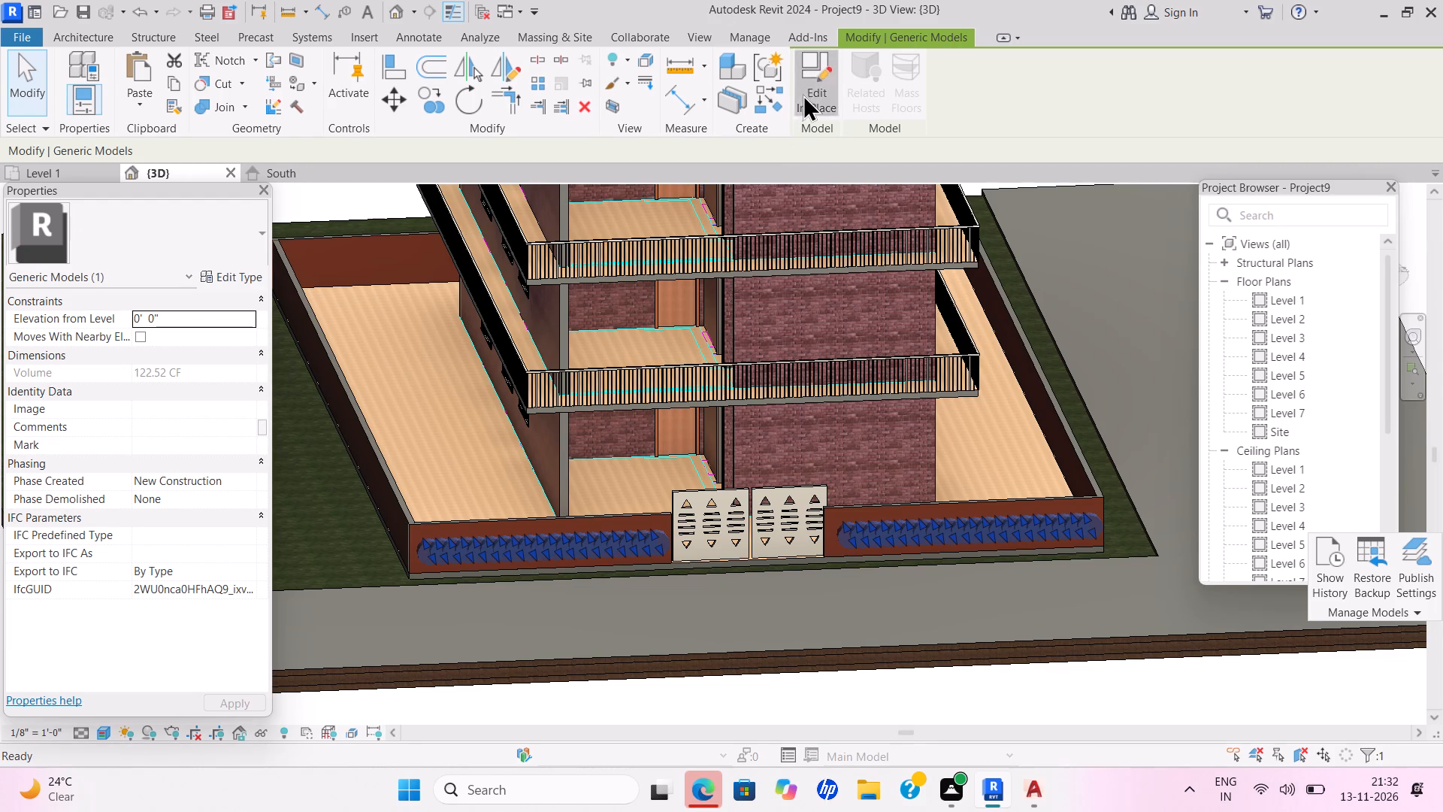
Paint the front faces of alternate circles on the wall left of the front gate with Brick, Soldier Course.
click(295, 95)
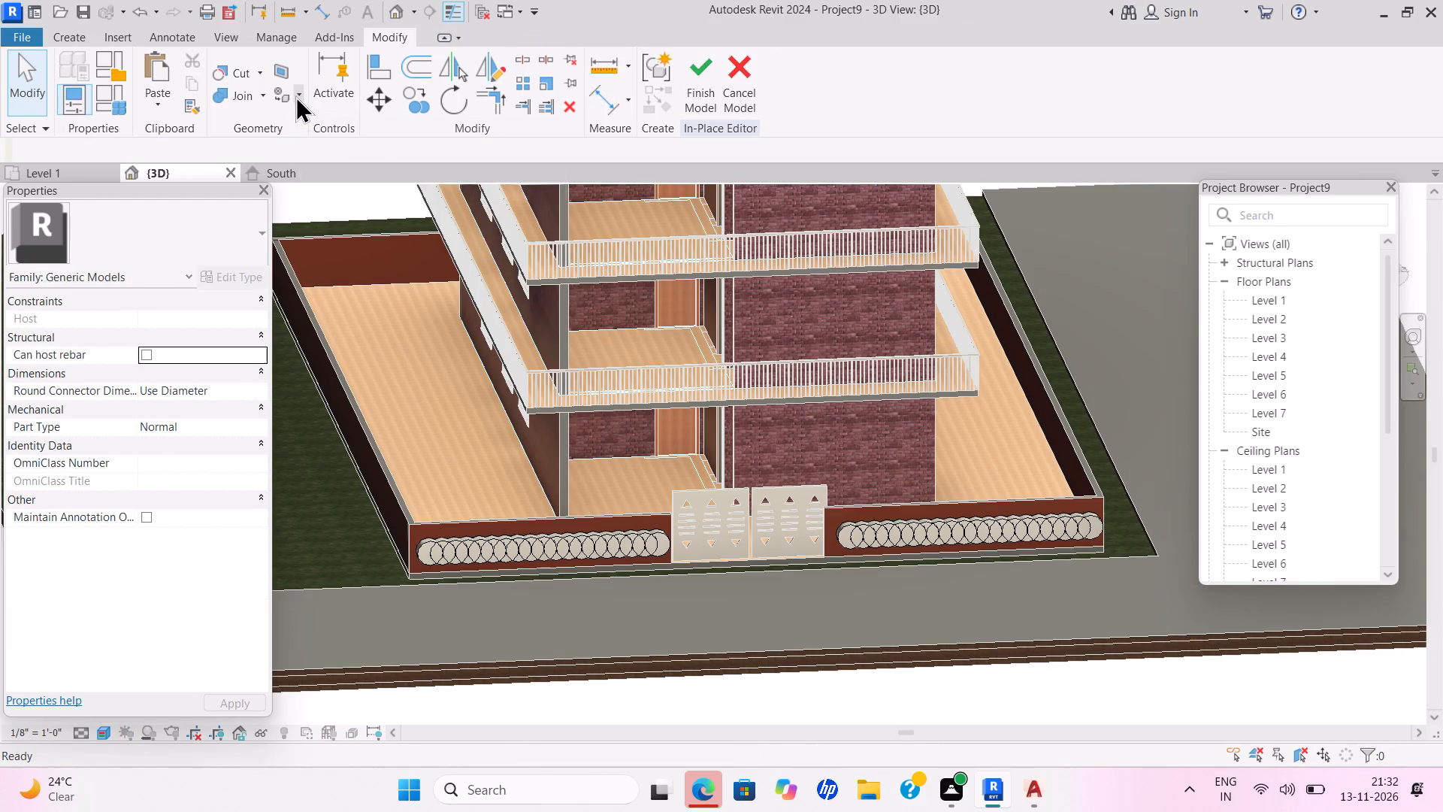
click(321, 136)
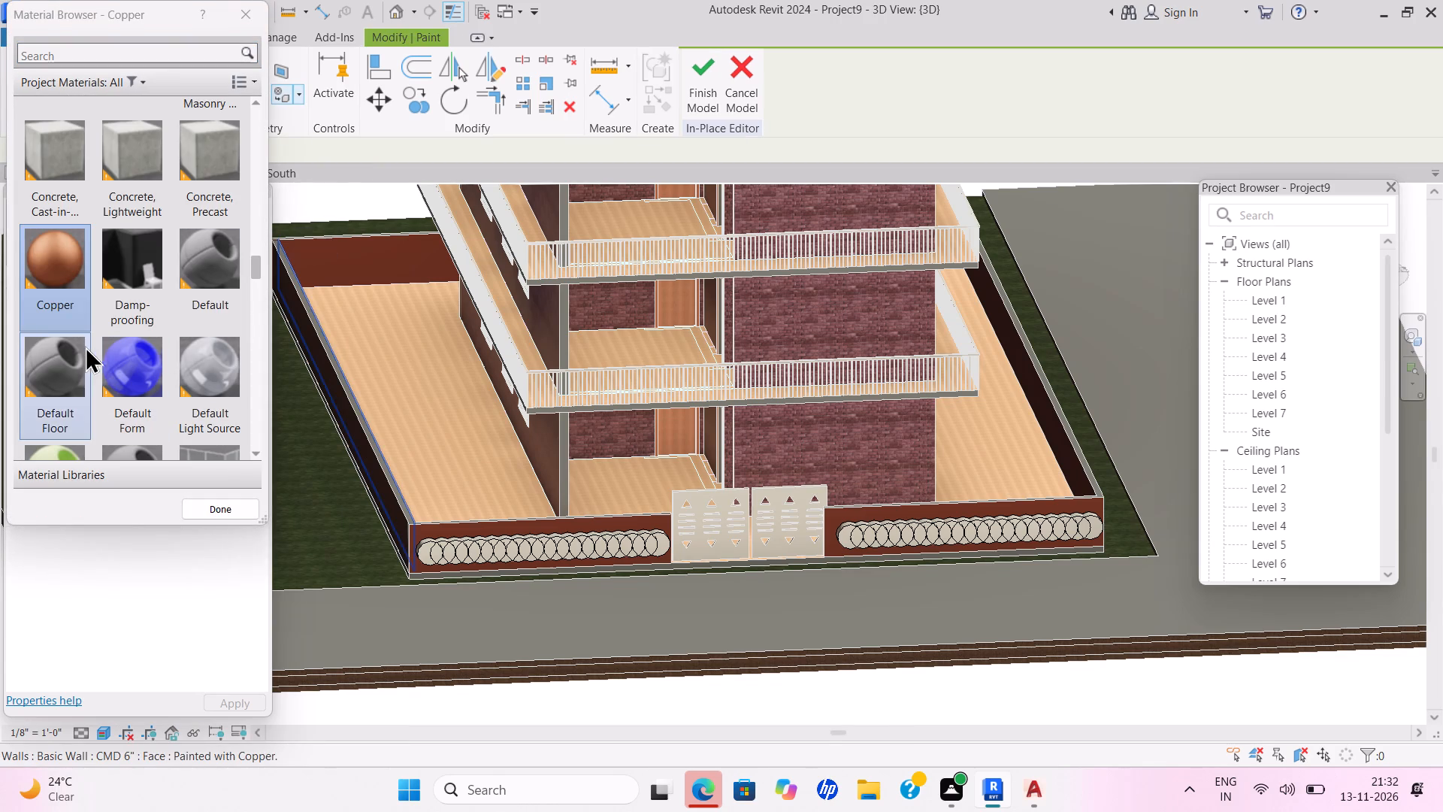
scroll(147, 369, up, 3)
scroll(148, 370, down, 3)
scroll(151, 384, up, 1)
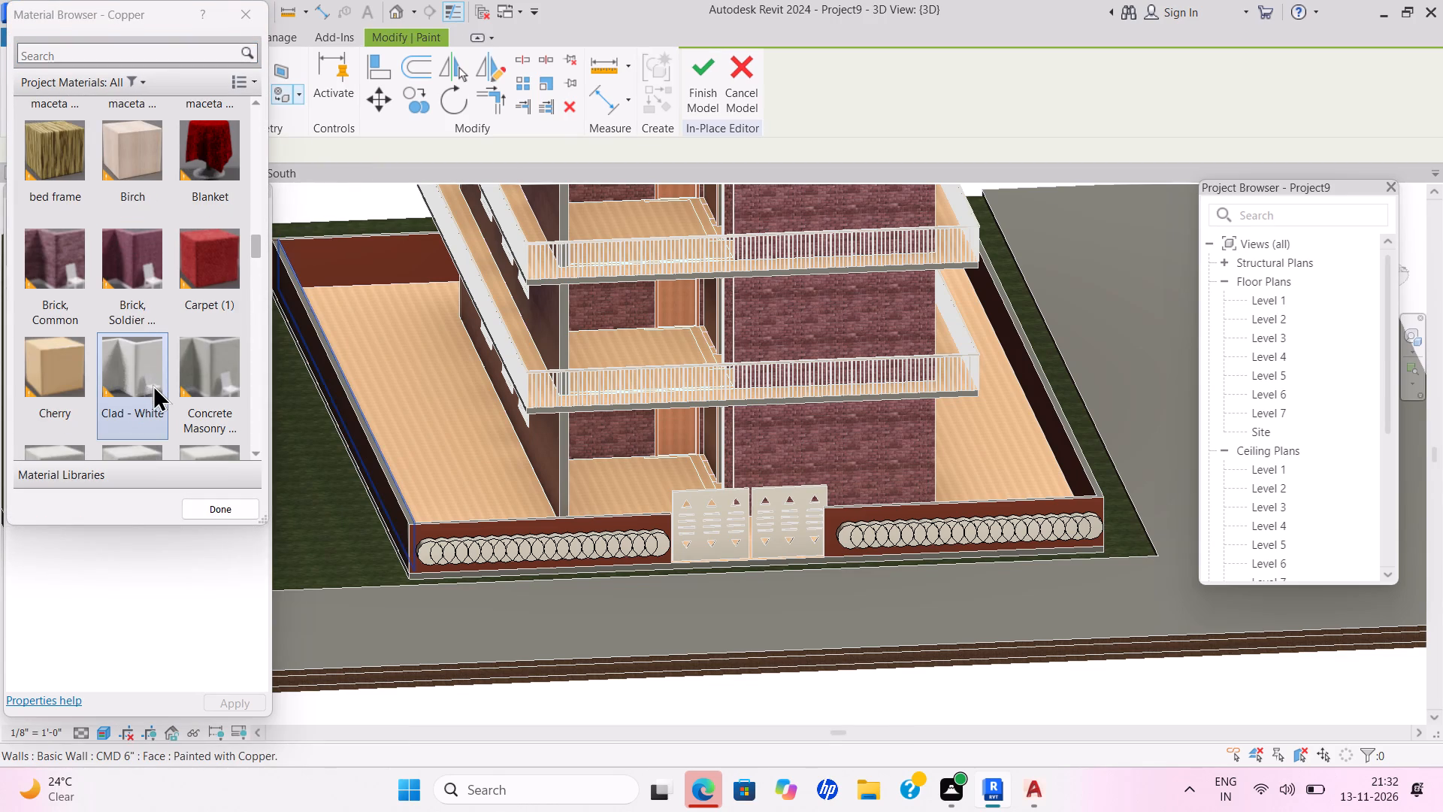
click(144, 267)
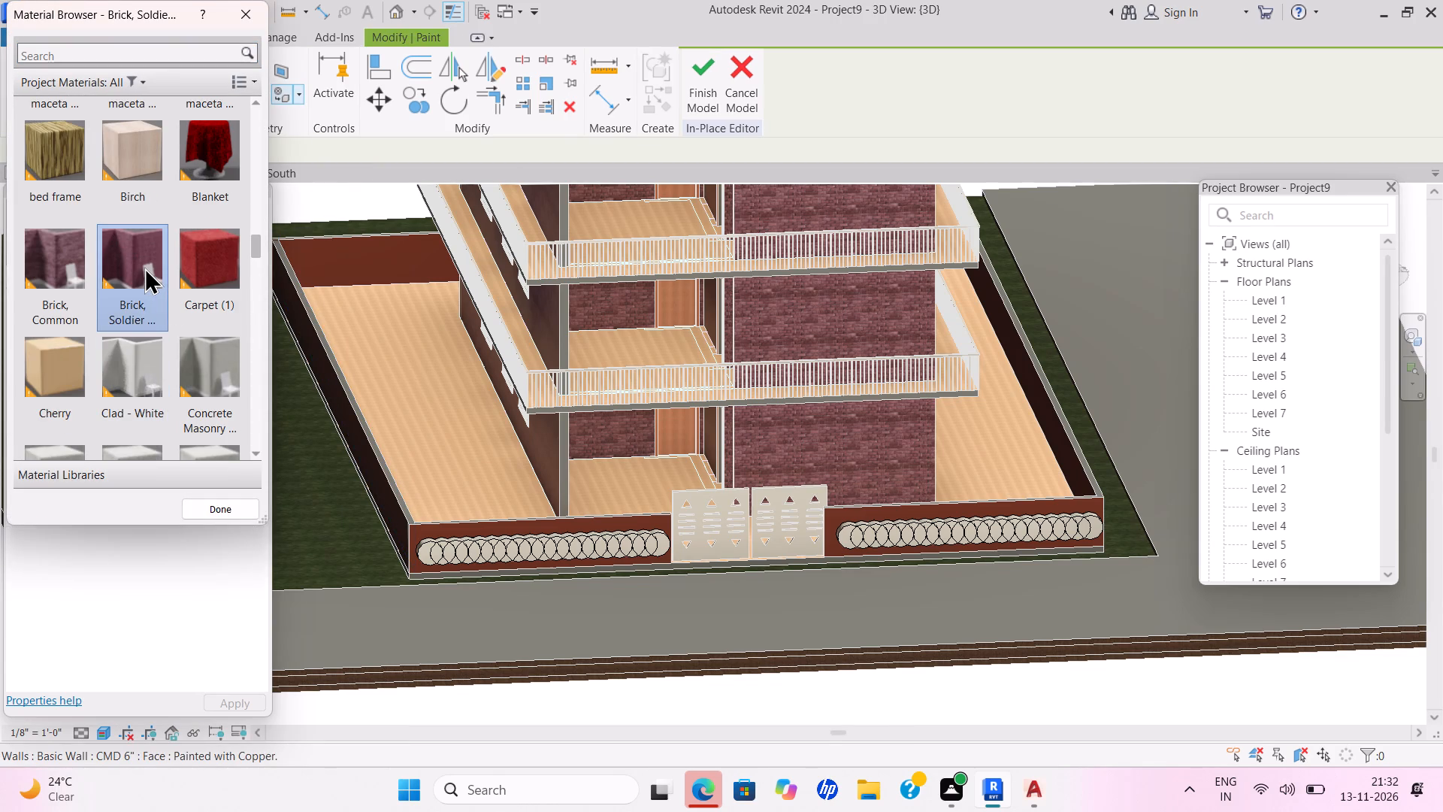
click(144, 267)
scroll(492, 511, down, 1)
middle_click(488, 510)
scroll(488, 510, up, 5)
scroll(483, 510, down, 1)
scroll(483, 510, up, 1)
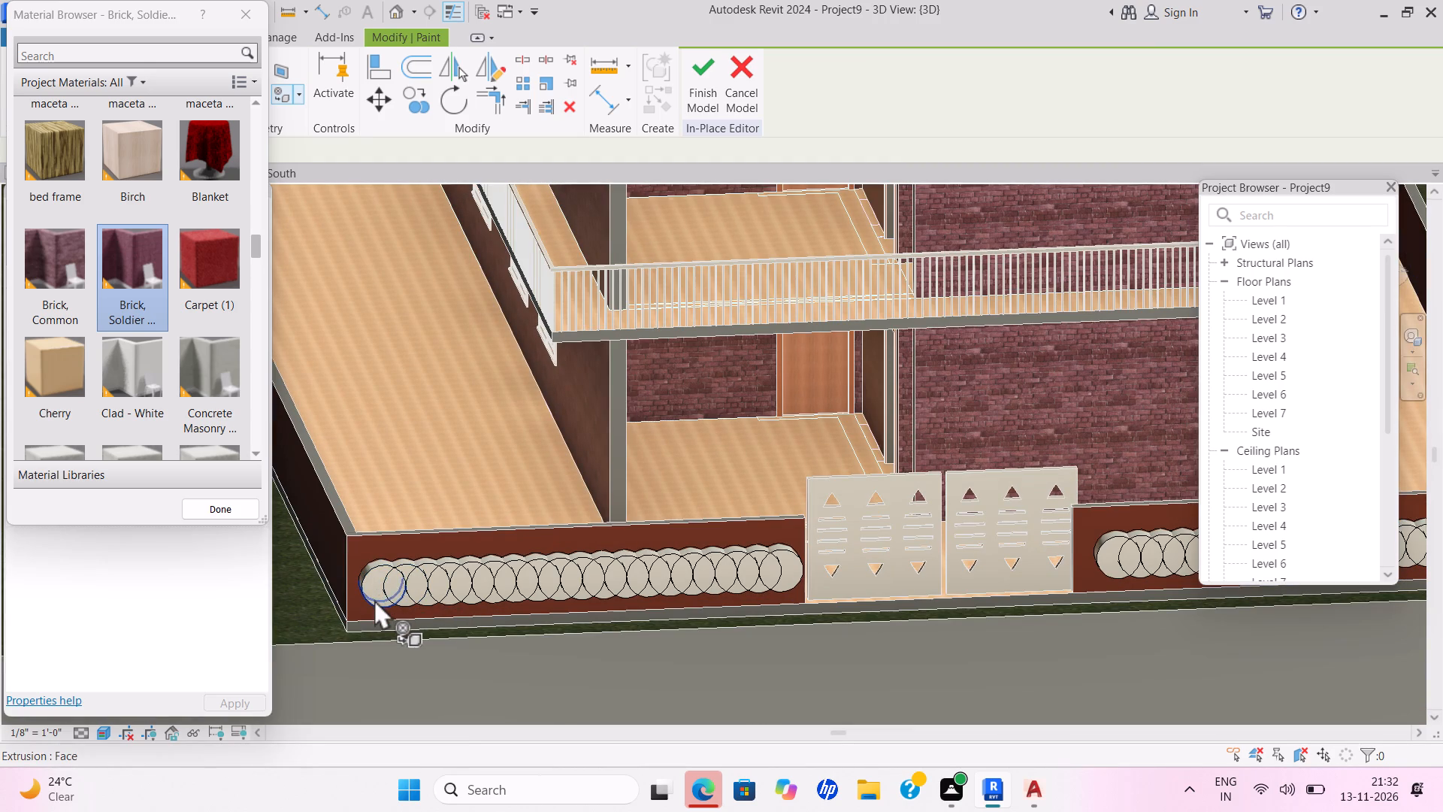
click(374, 601)
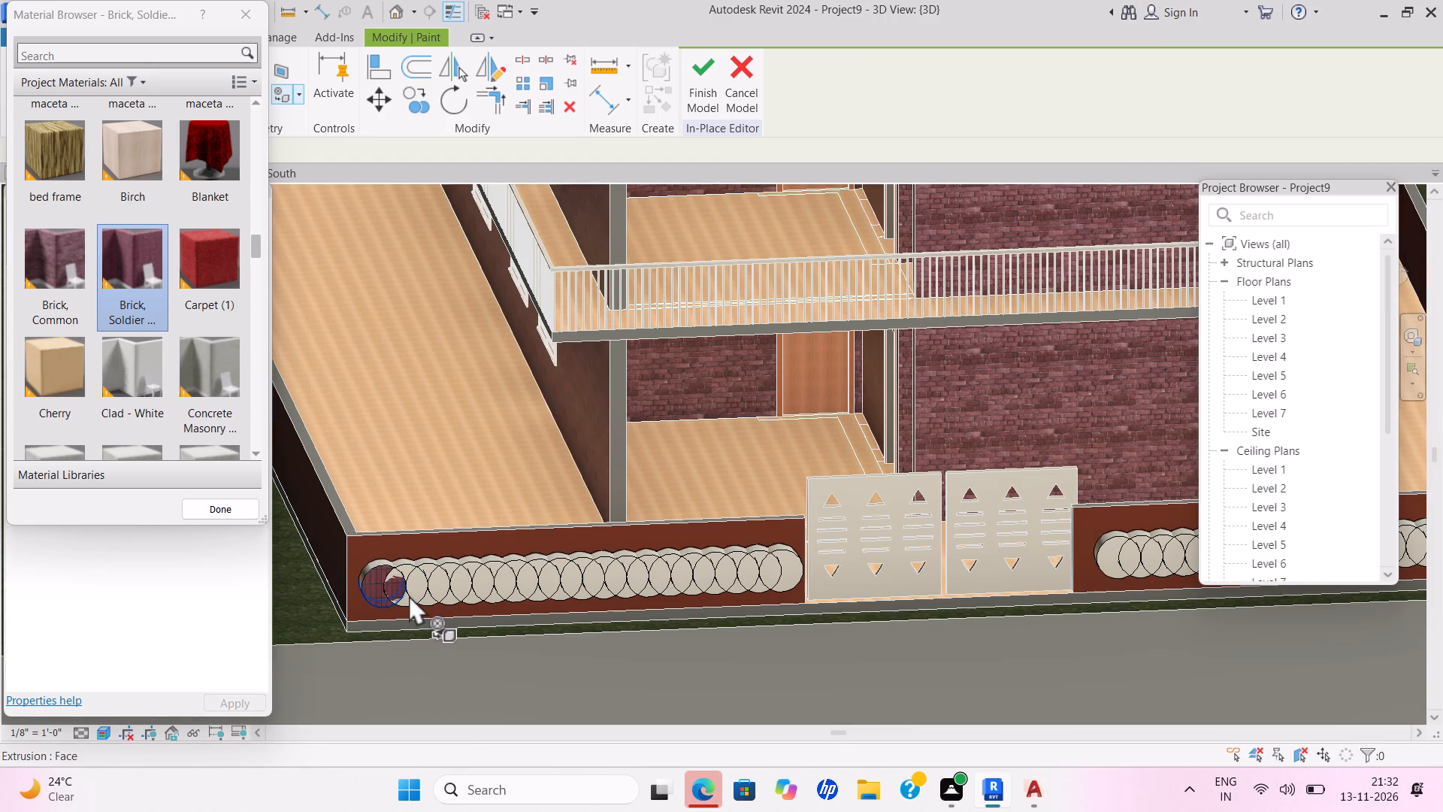
click(416, 593)
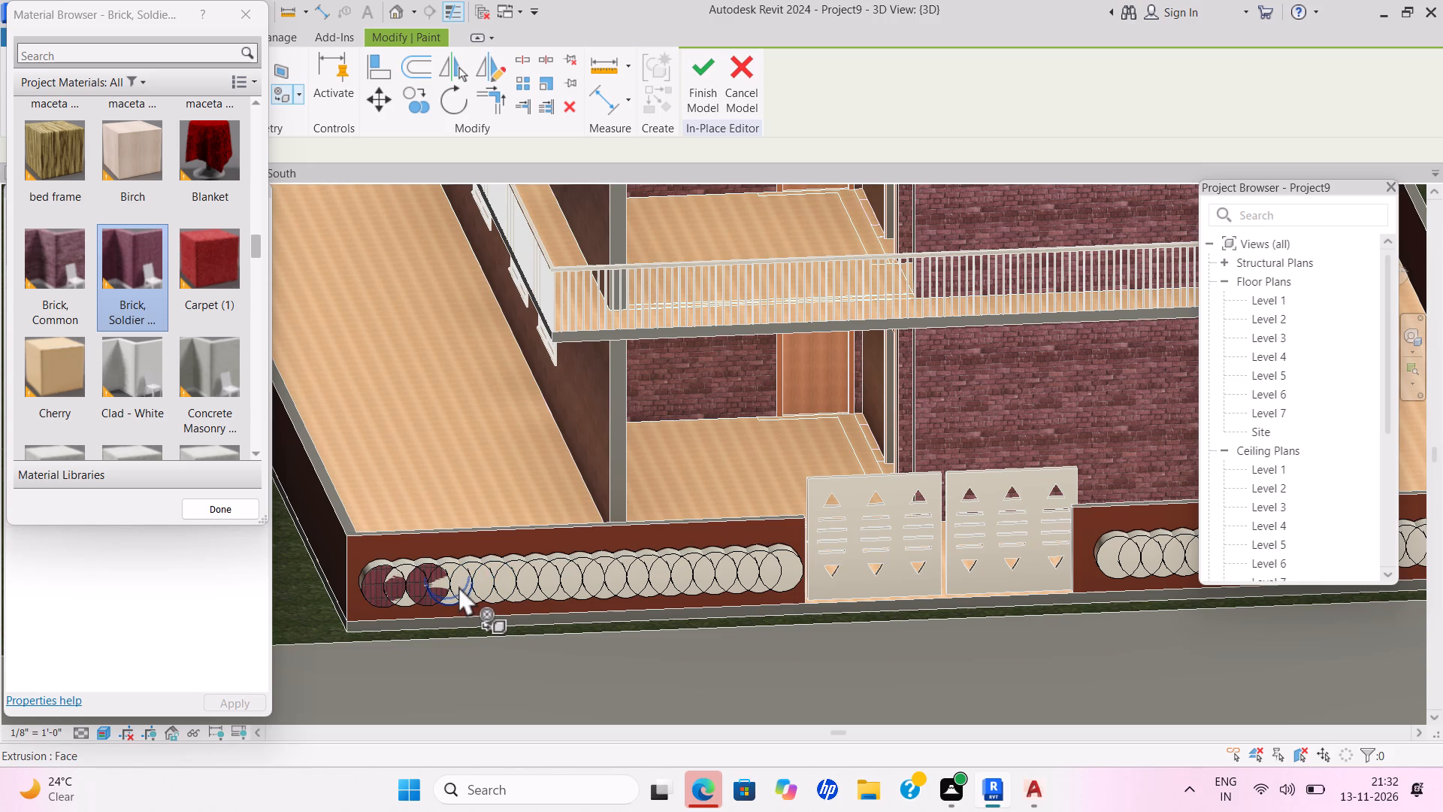
click(458, 586)
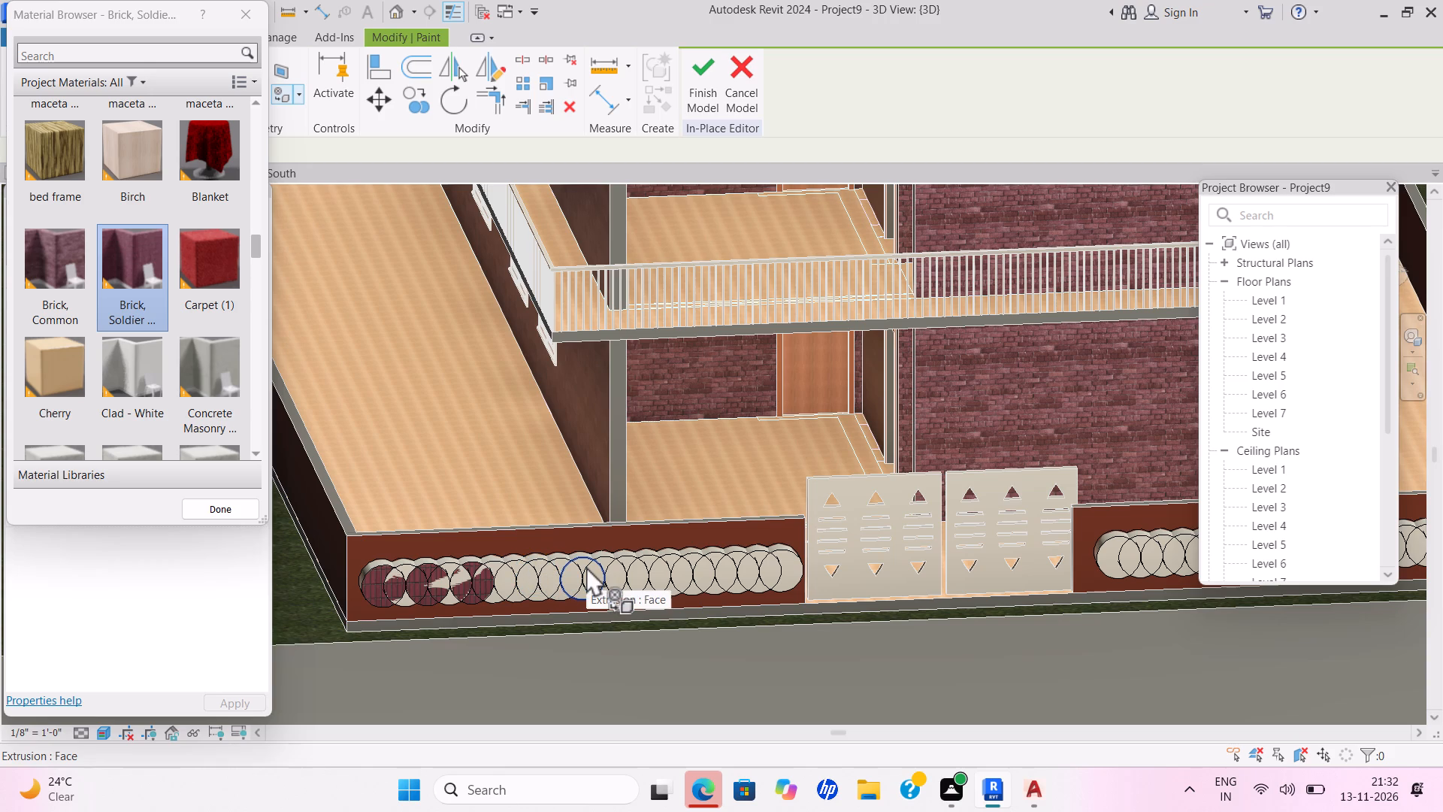
click(513, 570)
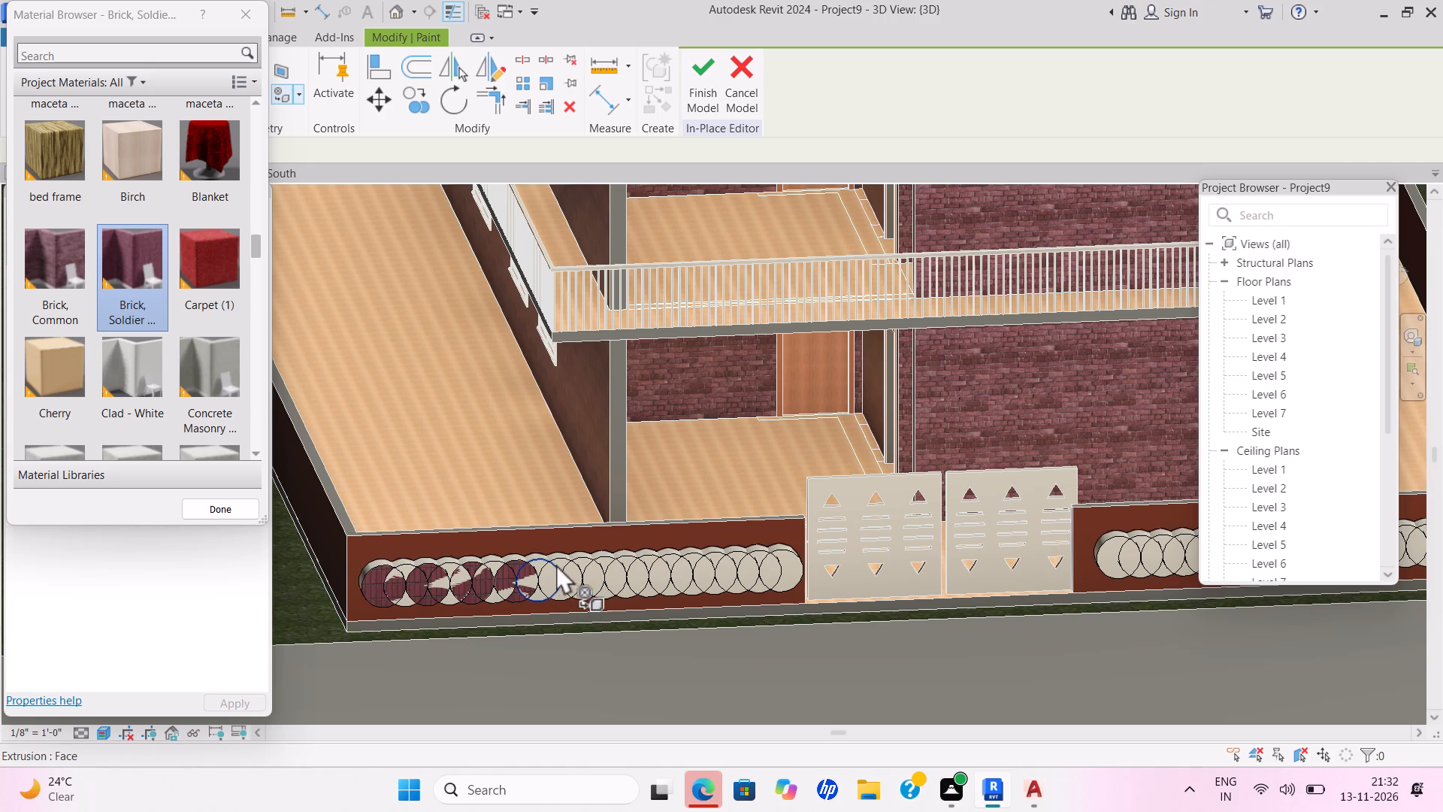
click(560, 559)
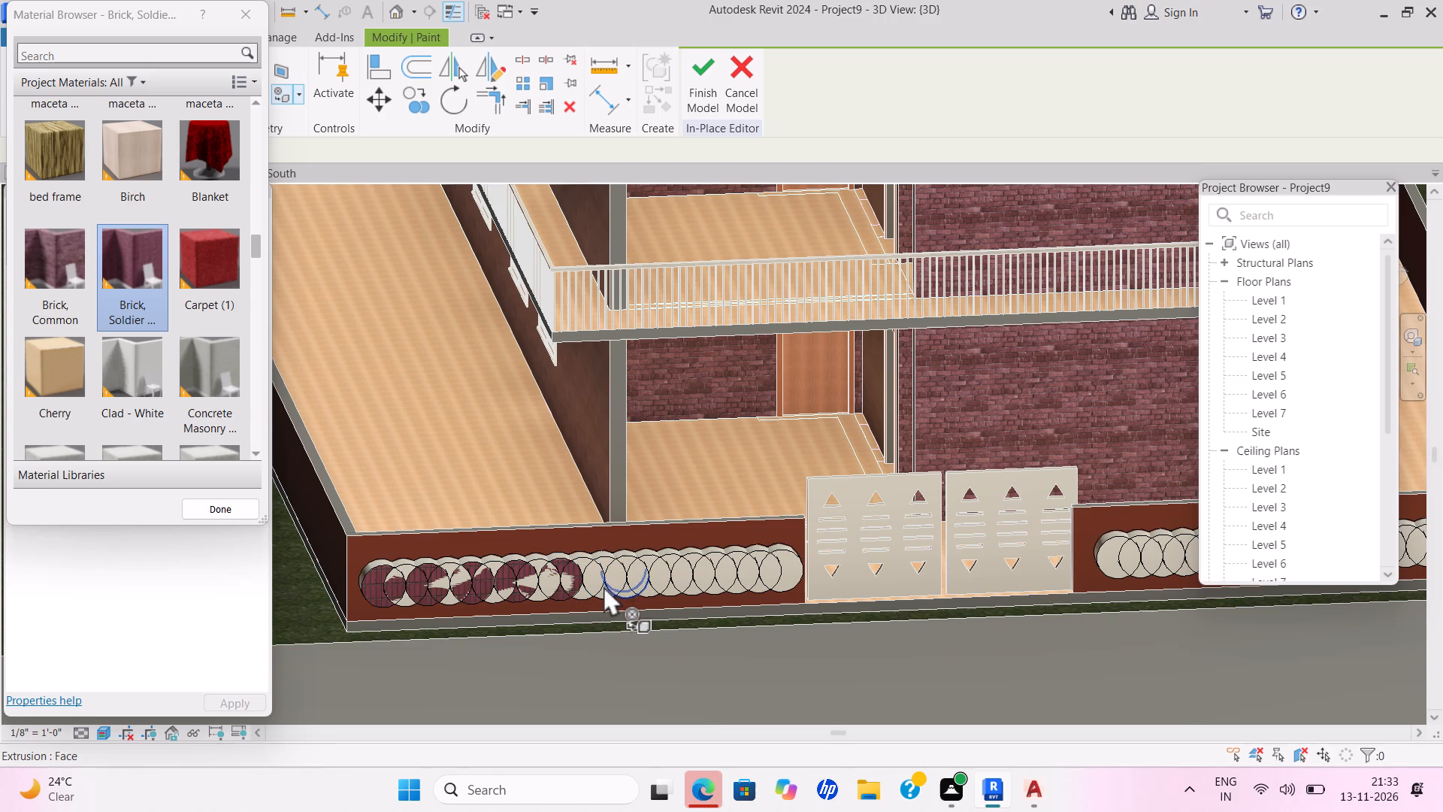
click(602, 565)
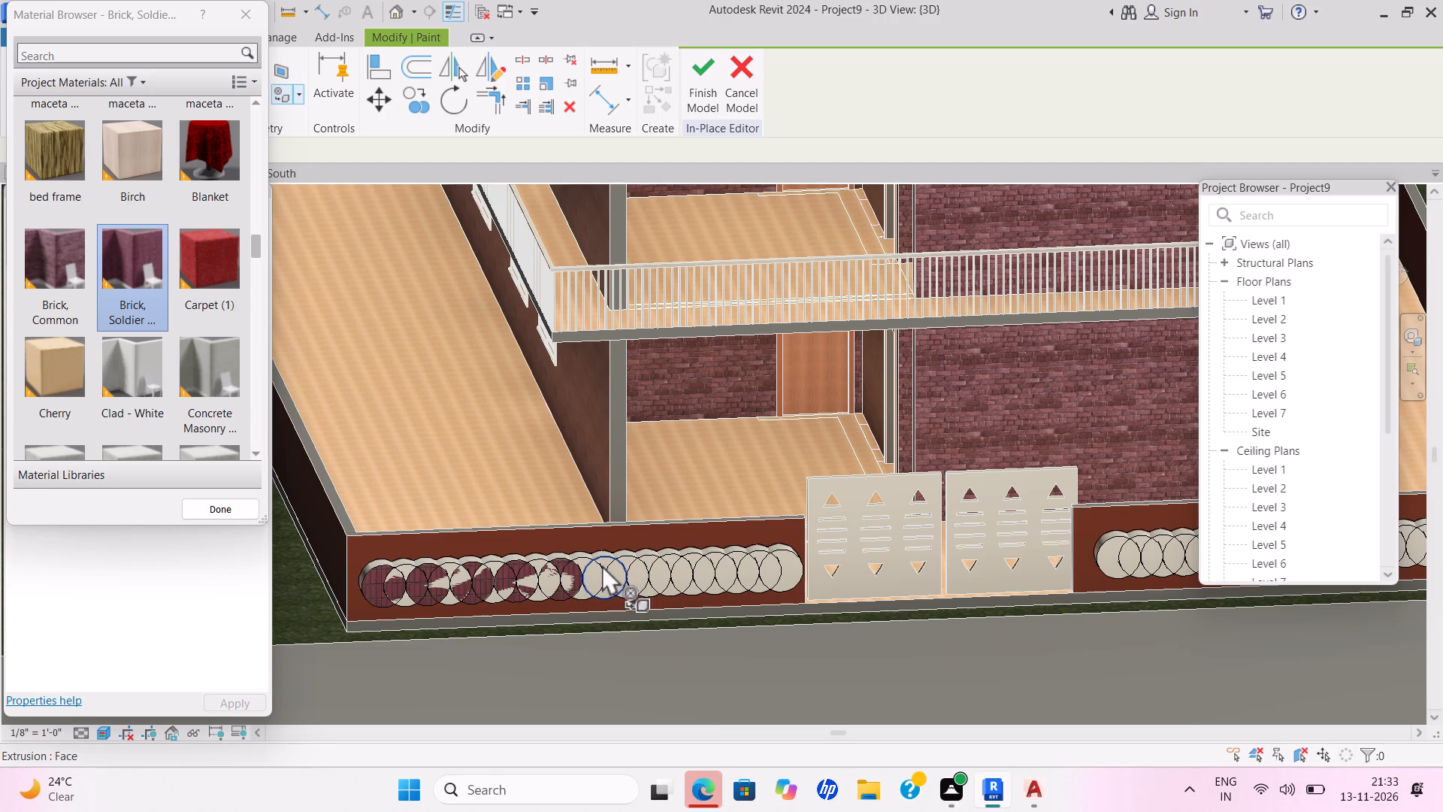
click(647, 562)
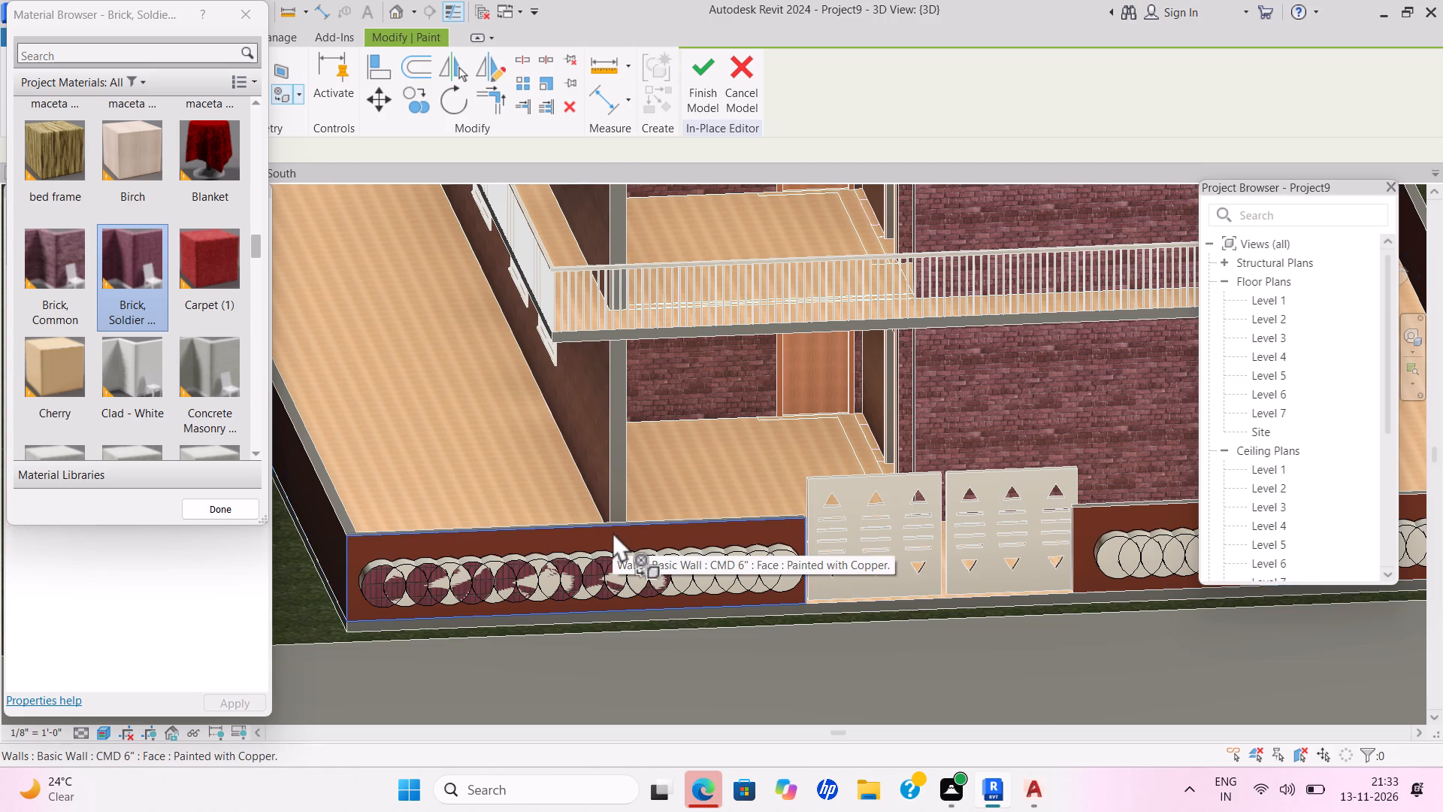
click(690, 555)
click(743, 556)
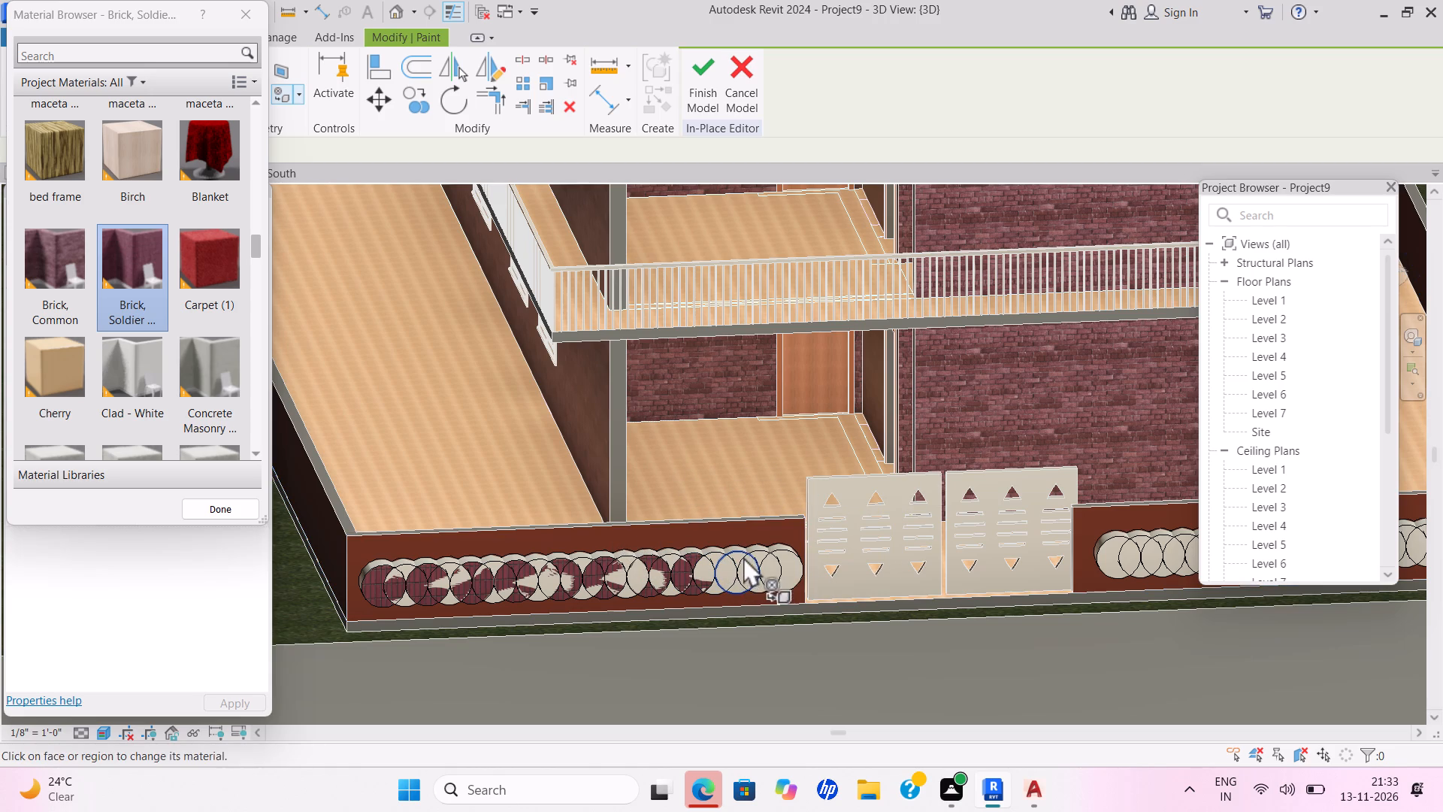
click(781, 553)
Paint the front faces of alternate circles on the wall right of the front gate with Brick, Soldier Course.
scroll(879, 587, down, 1)
scroll(879, 587, up, 3)
middle_drag(869, 586, 694, 545)
scroll(859, 583, down, 2)
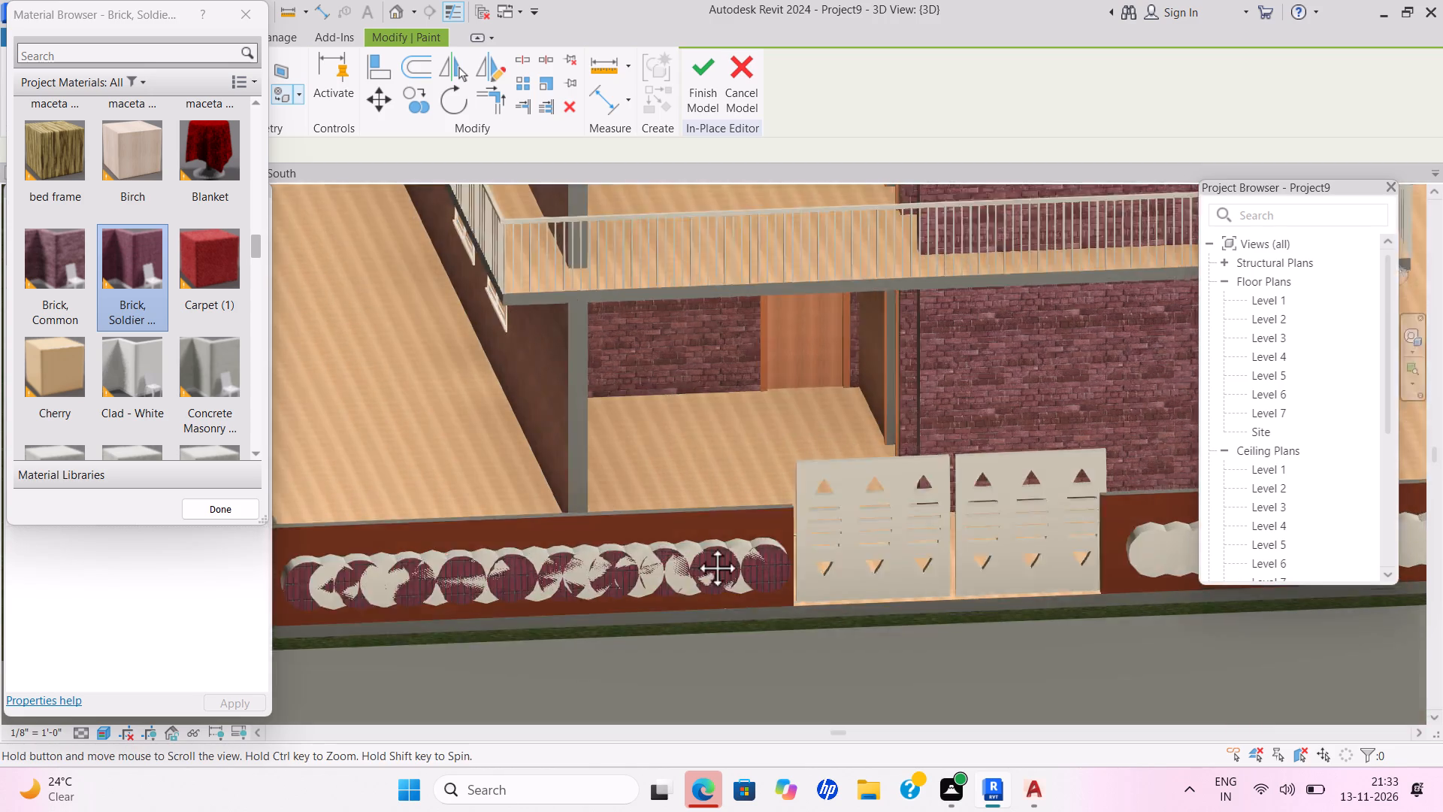
scroll(694, 545, down, 2)
middle_drag(694, 545, 570, 544)
scroll(584, 544, up, 1)
scroll(582, 544, down, 1)
scroll(578, 544, up, 1)
scroll(573, 544, down, 1)
scroll(572, 544, up, 4)
scroll(570, 544, down, 3)
scroll(570, 544, up, 1)
scroll(570, 544, down, 2)
click(744, 514)
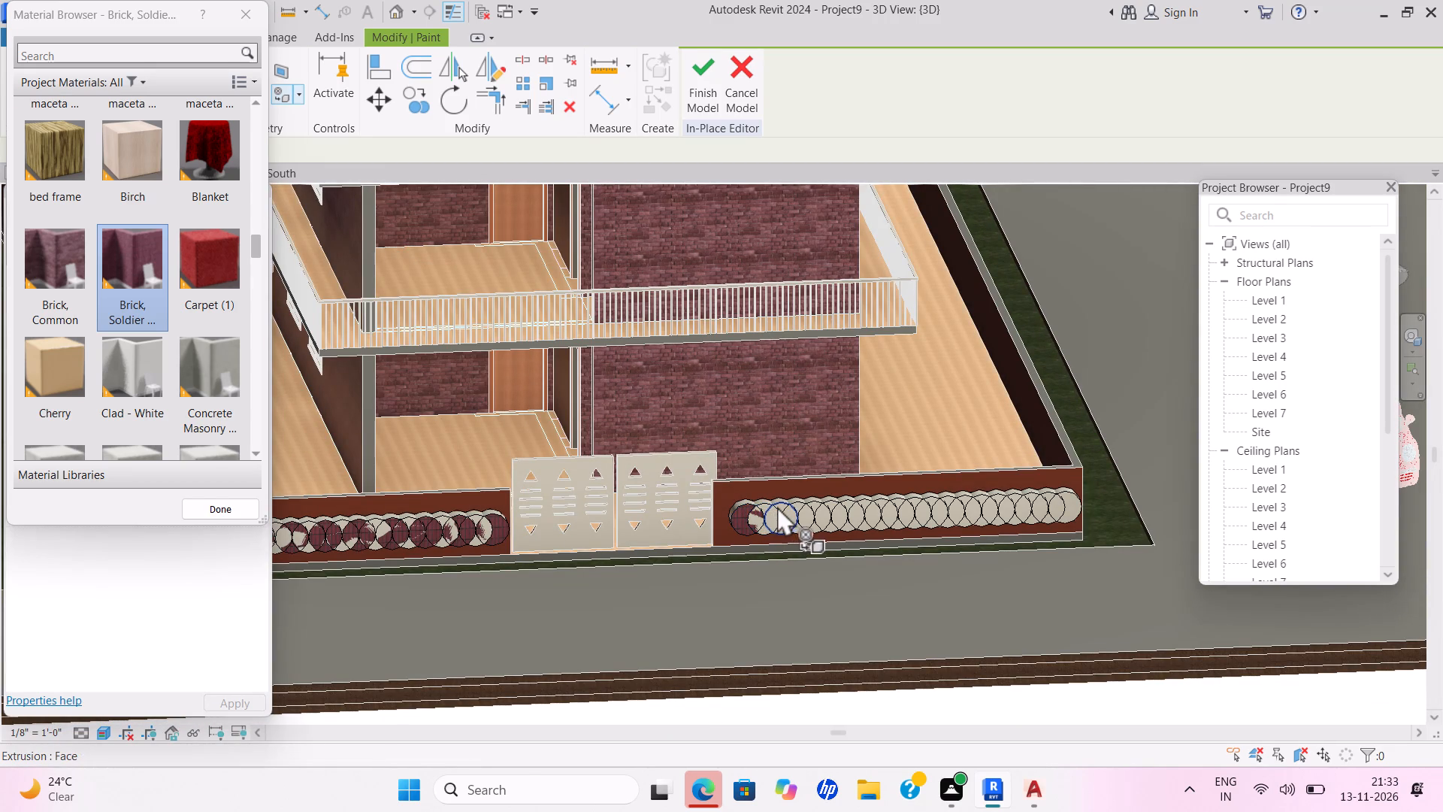
click(777, 506)
click(808, 511)
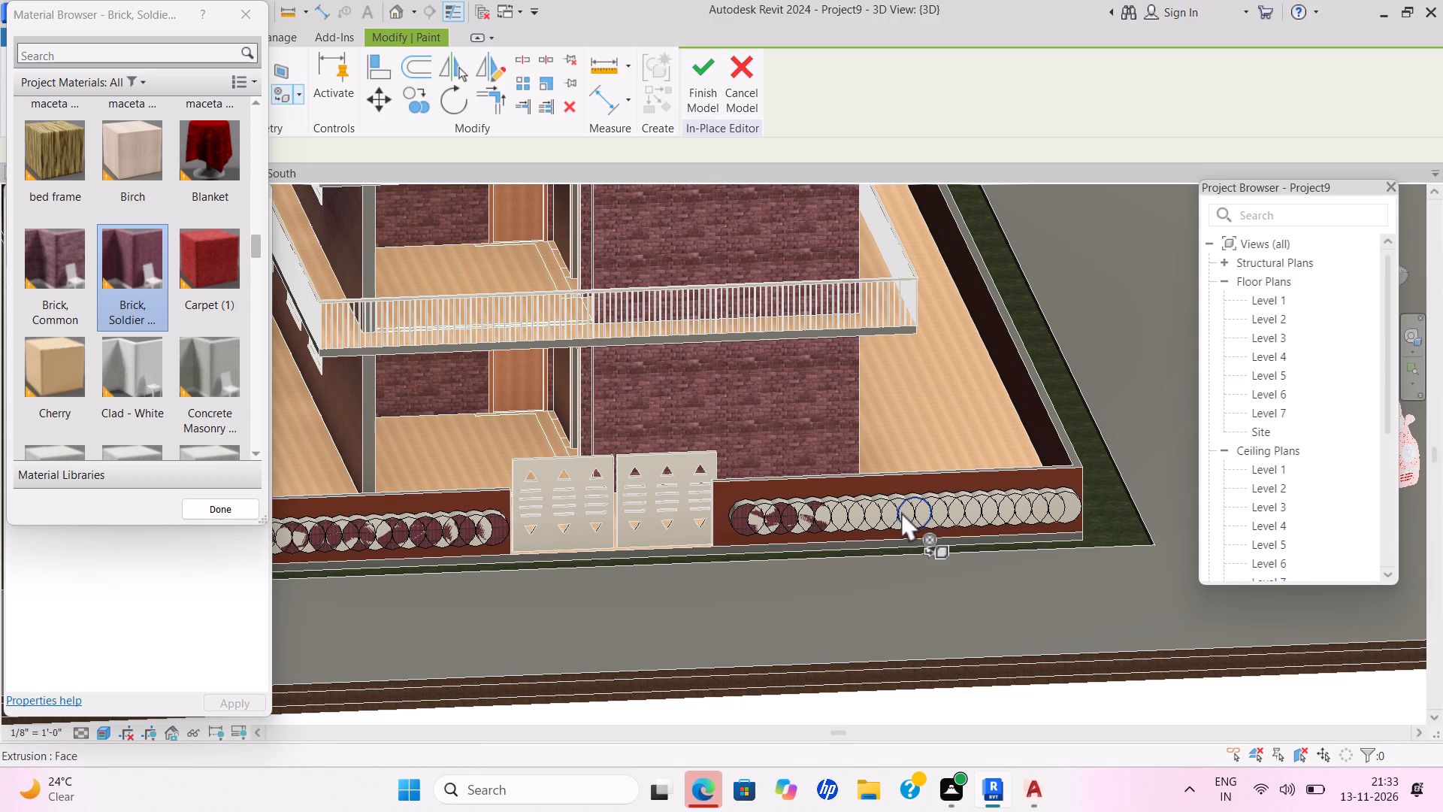
click(836, 520)
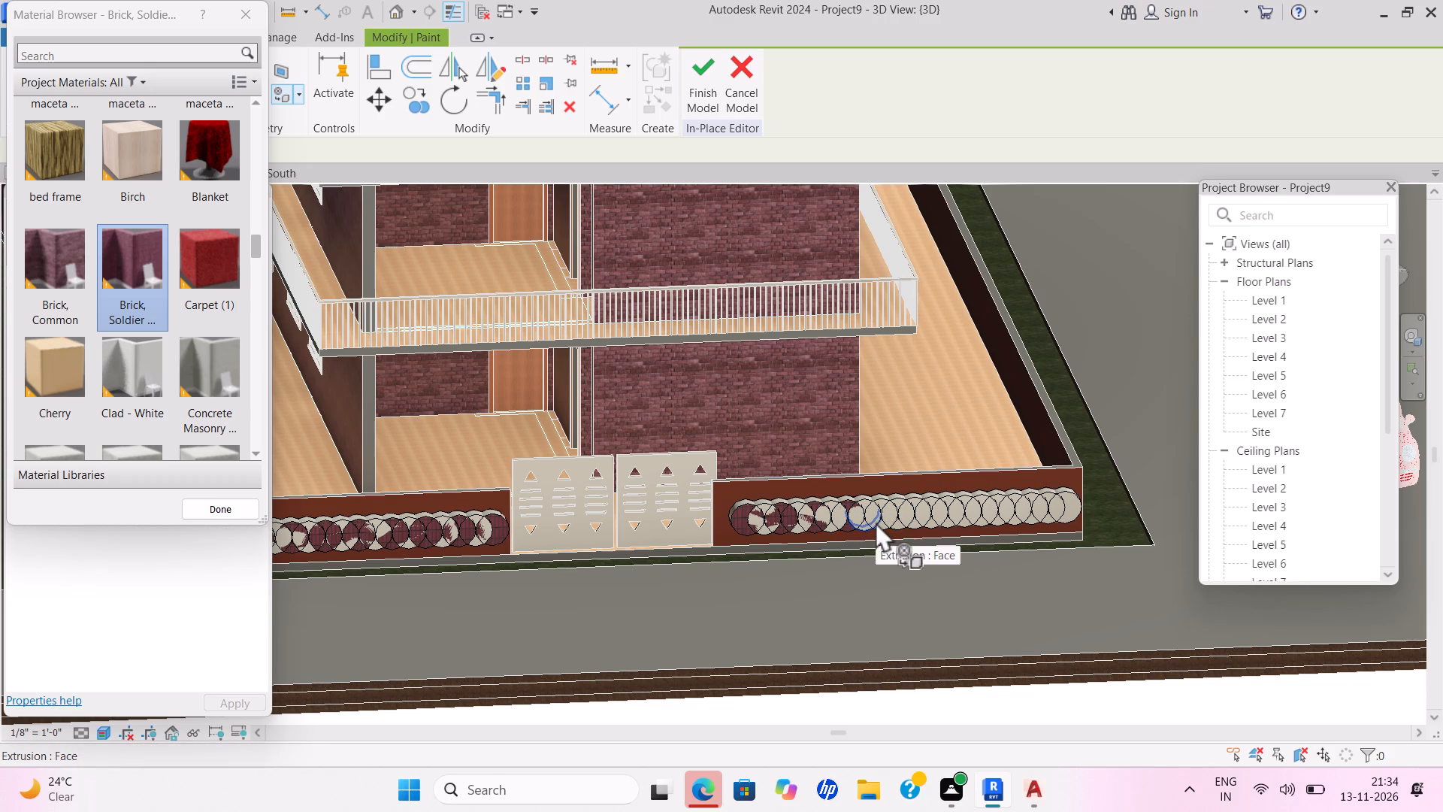
click(882, 501)
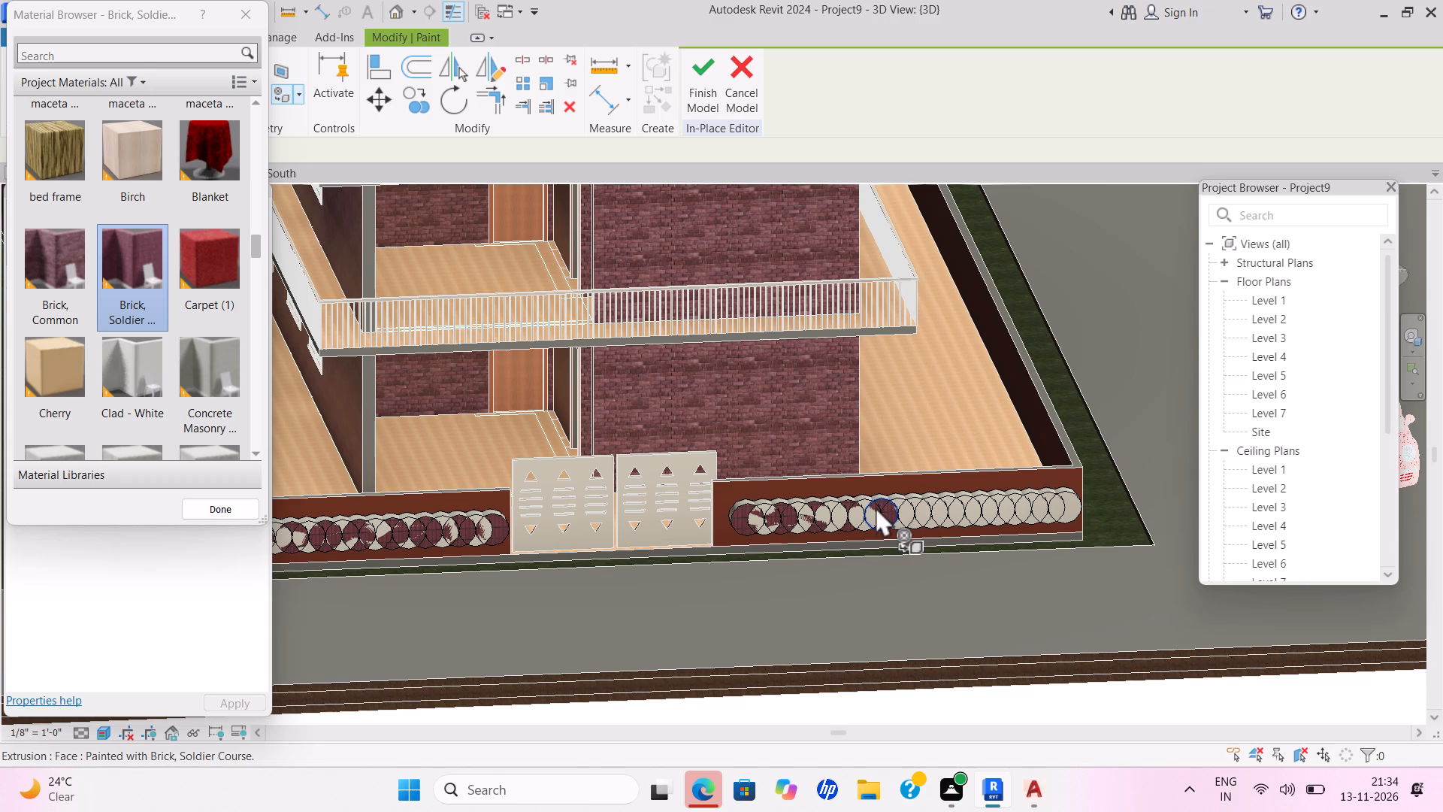
click(916, 499)
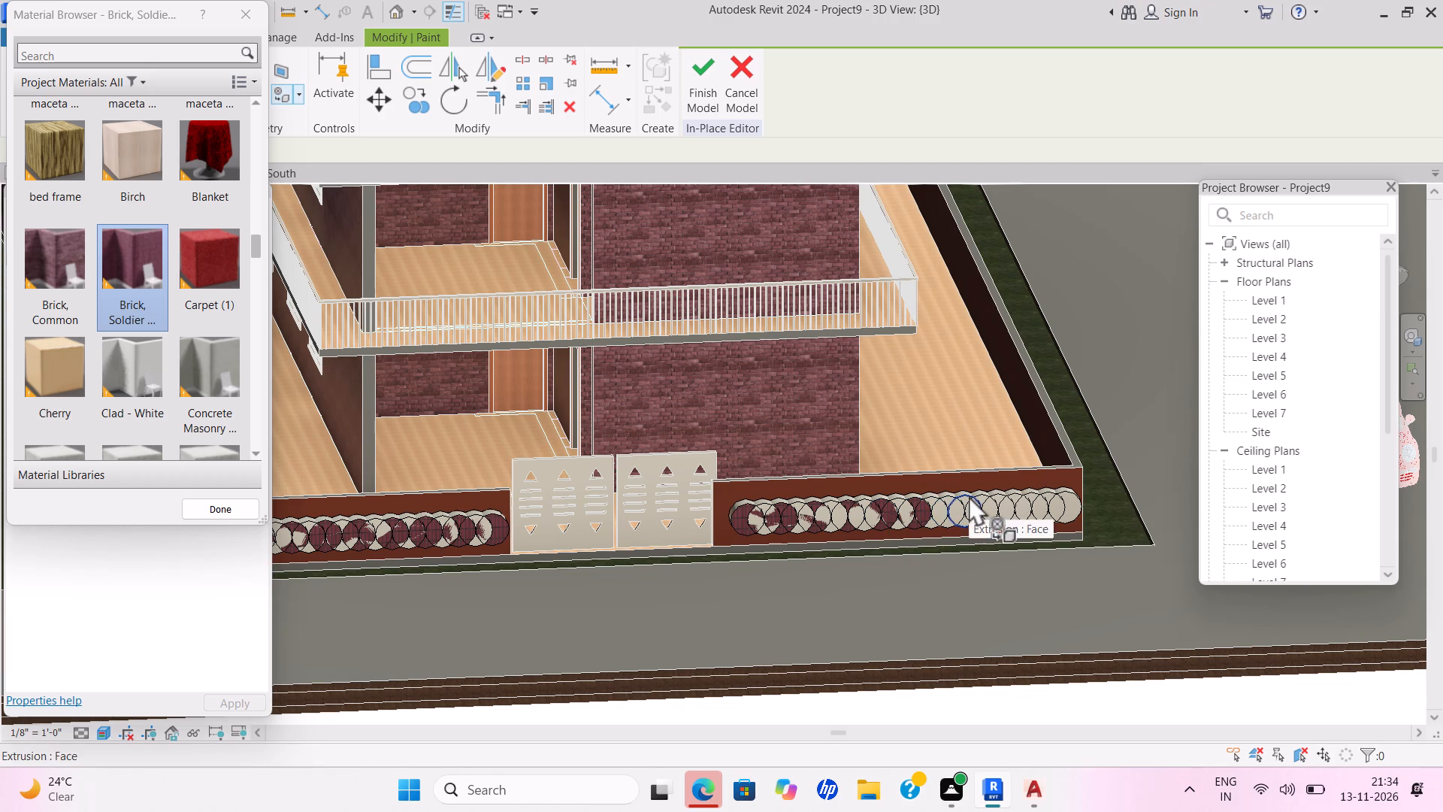
click(969, 495)
click(1000, 502)
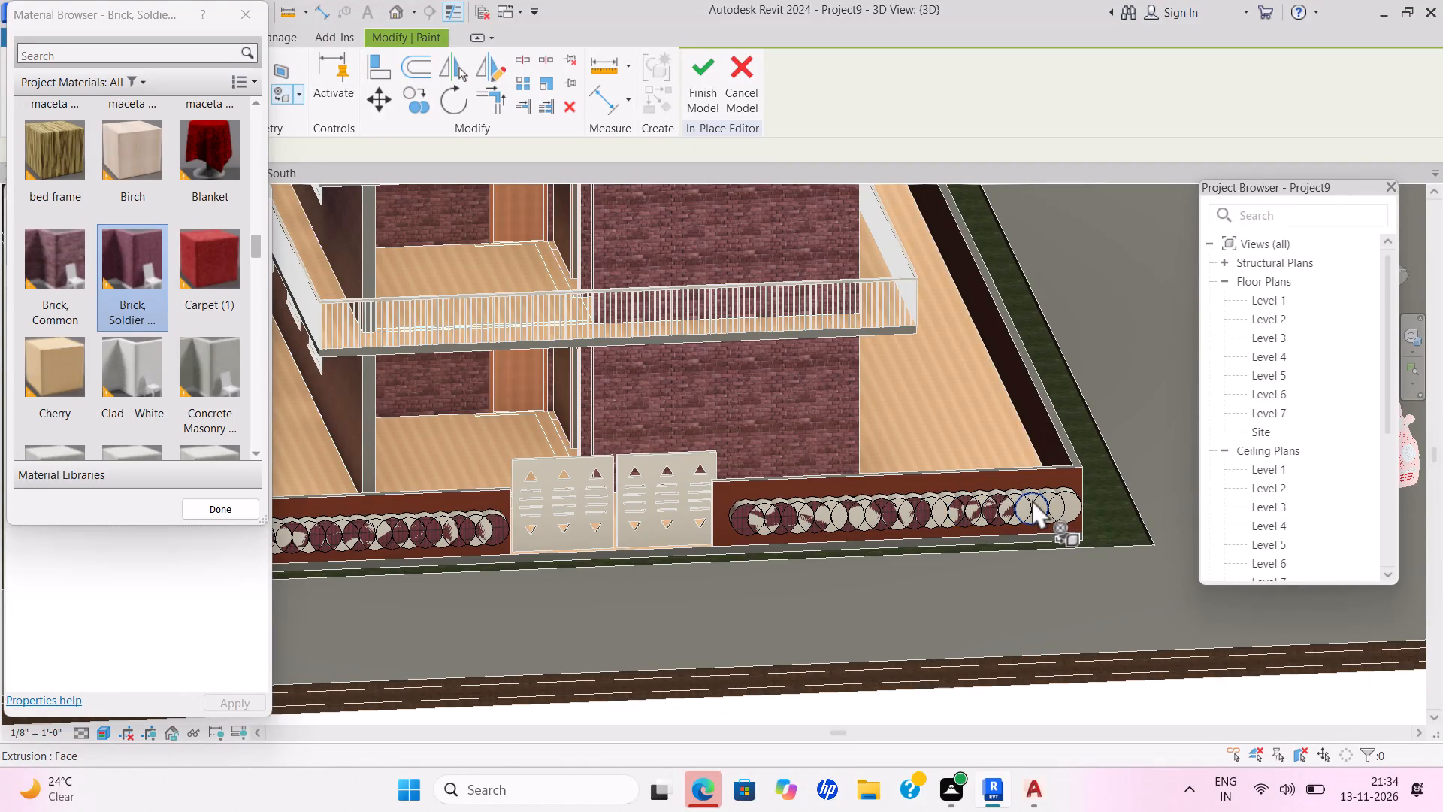
click(1032, 499)
click(1063, 497)
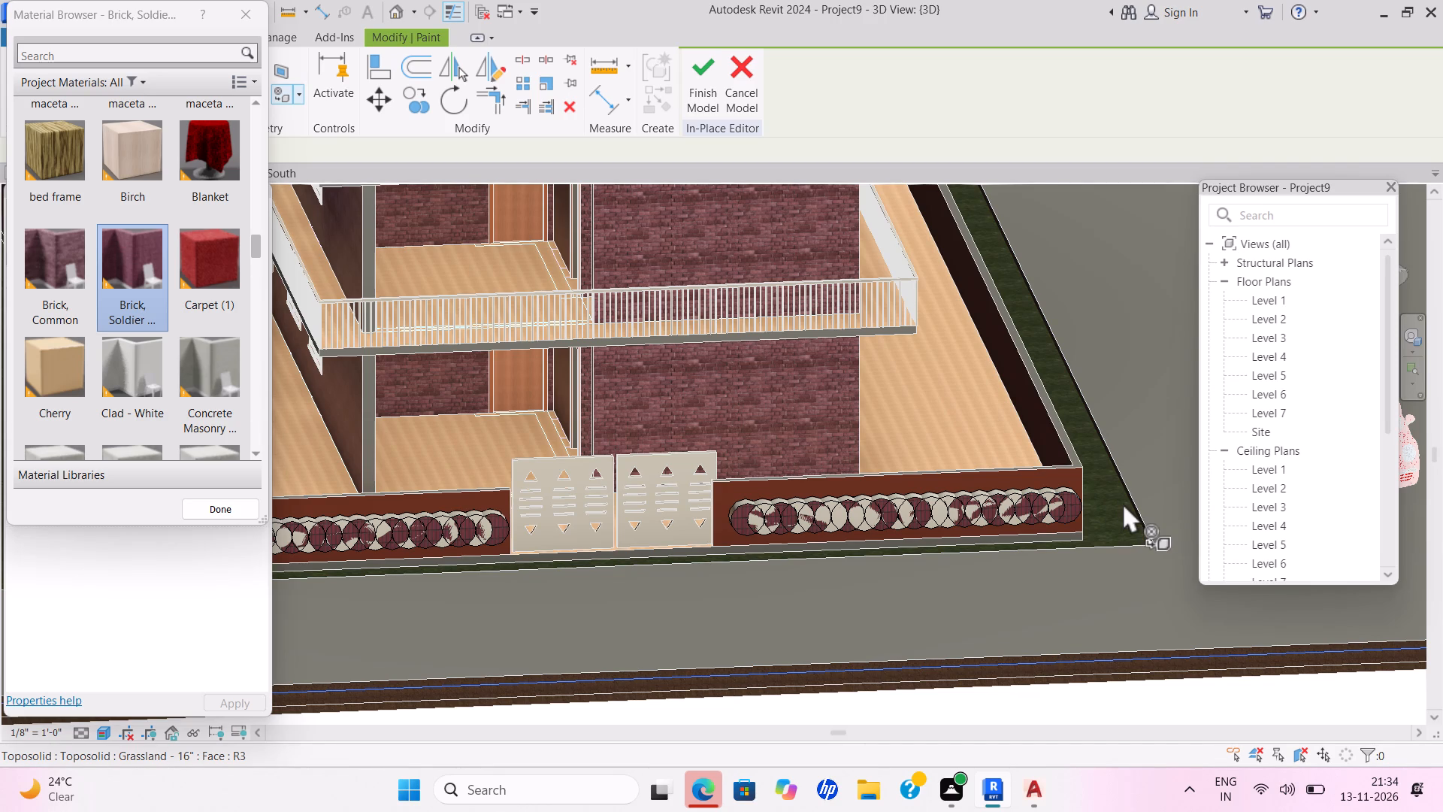
Examine the painted circles on the wall right of the front gate up close.
scroll(1144, 501, up, 2)
scroll(1000, 538, down, 1)
scroll(970, 547, up, 2)
scroll(1054, 527, down, 1)
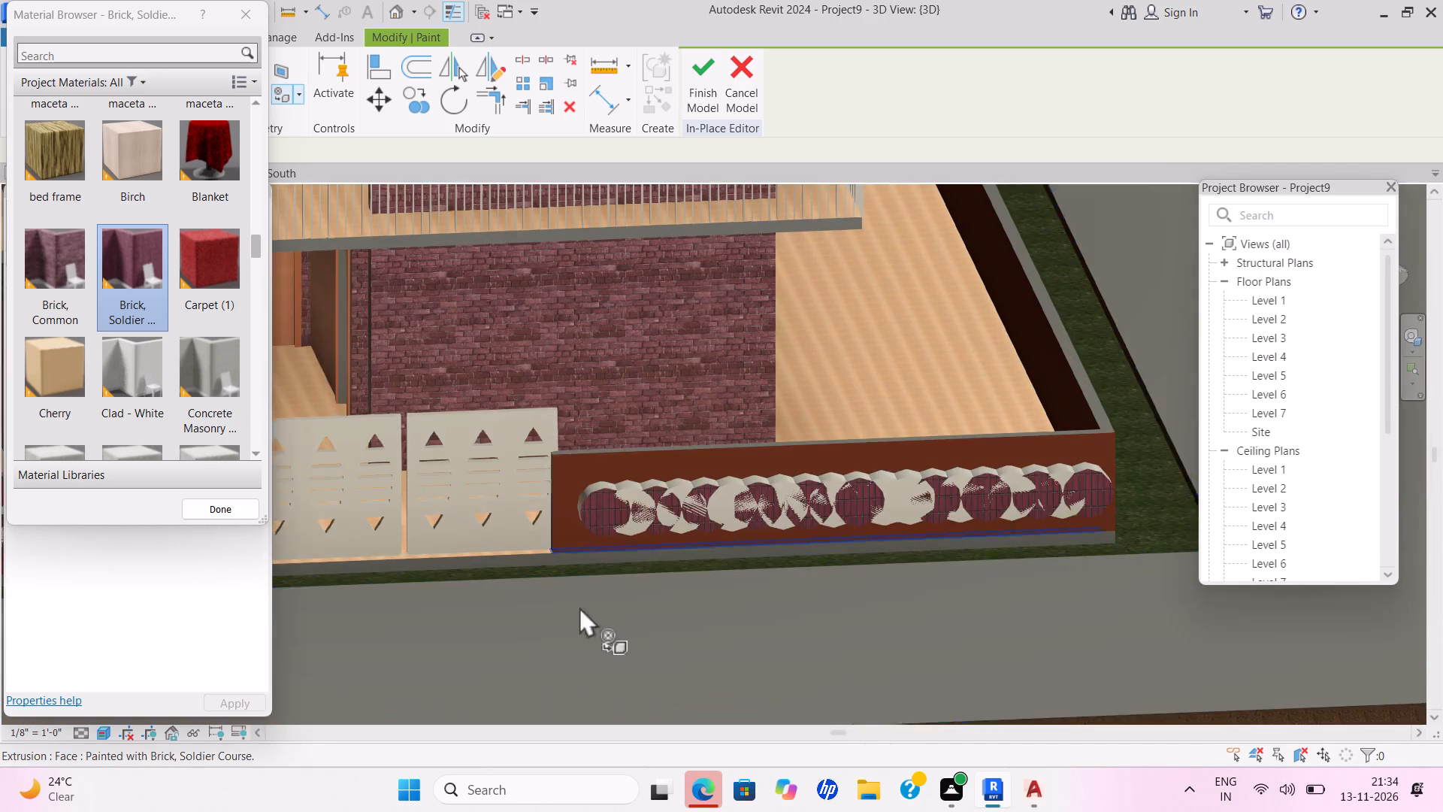
scroll(579, 607, down, 1)
scroll(1095, 610, up, 2)
scroll(960, 607, down, 1)
scroll(960, 607, up, 1)
scroll(960, 607, down, 1)
scroll(960, 607, up, 7)
scroll(960, 607, down, 1)
scroll(960, 607, up, 1)
scroll(960, 607, down, 1)
scroll(960, 607, up, 1)
scroll(960, 607, down, 1)
scroll(960, 607, up, 3)
scroll(960, 607, down, 1)
scroll(960, 607, up, 2)
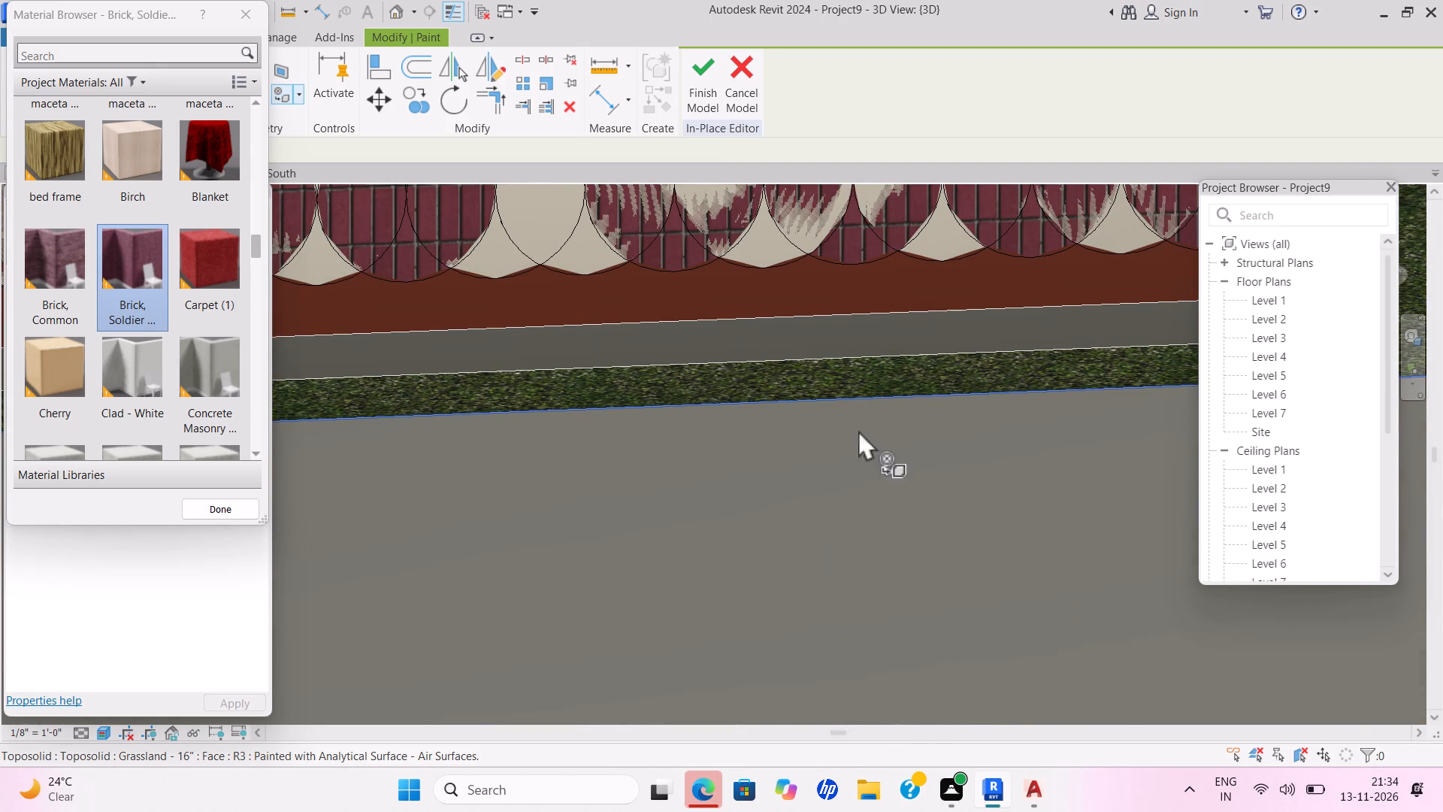
Finish the in-place model of the boundary wall circles.
click(708, 71)
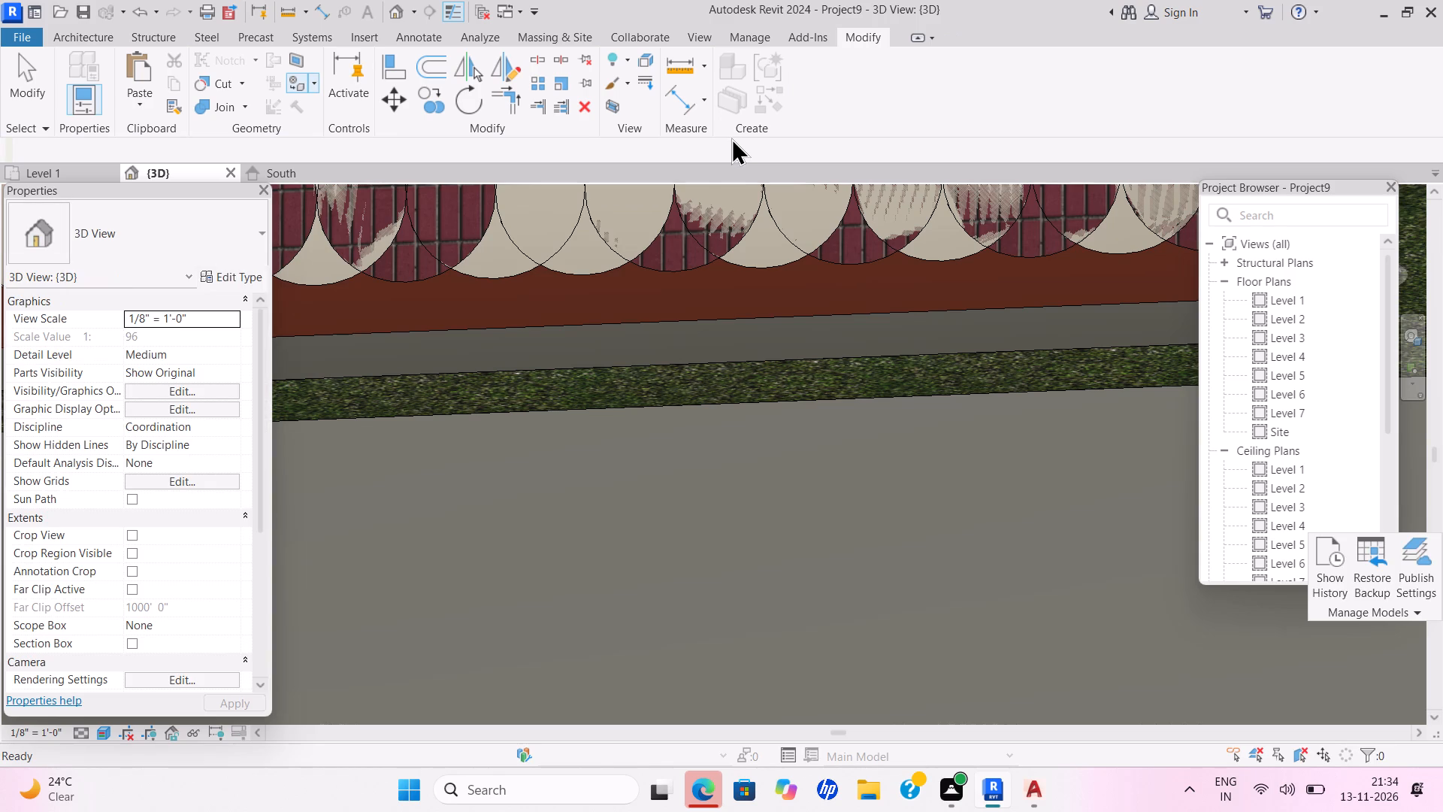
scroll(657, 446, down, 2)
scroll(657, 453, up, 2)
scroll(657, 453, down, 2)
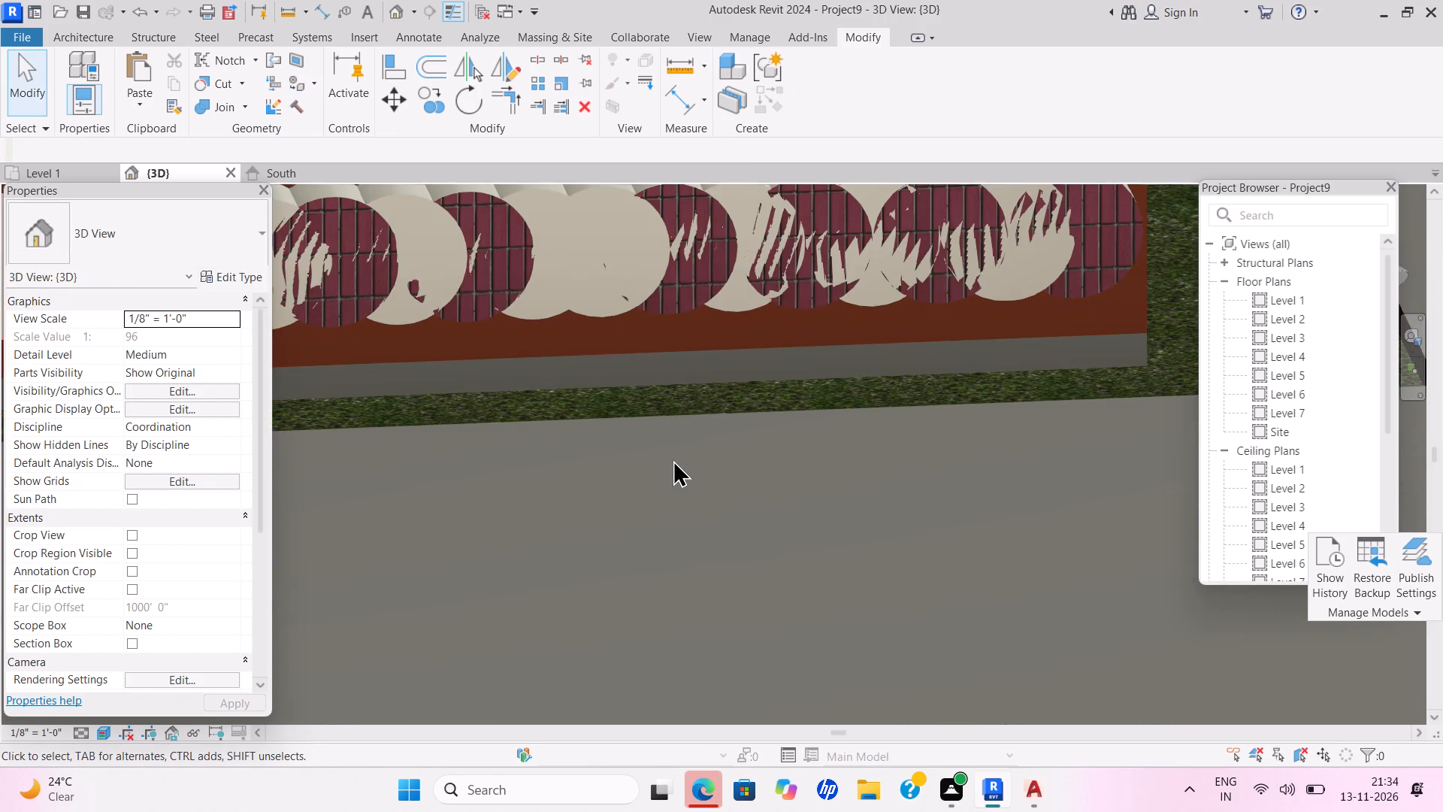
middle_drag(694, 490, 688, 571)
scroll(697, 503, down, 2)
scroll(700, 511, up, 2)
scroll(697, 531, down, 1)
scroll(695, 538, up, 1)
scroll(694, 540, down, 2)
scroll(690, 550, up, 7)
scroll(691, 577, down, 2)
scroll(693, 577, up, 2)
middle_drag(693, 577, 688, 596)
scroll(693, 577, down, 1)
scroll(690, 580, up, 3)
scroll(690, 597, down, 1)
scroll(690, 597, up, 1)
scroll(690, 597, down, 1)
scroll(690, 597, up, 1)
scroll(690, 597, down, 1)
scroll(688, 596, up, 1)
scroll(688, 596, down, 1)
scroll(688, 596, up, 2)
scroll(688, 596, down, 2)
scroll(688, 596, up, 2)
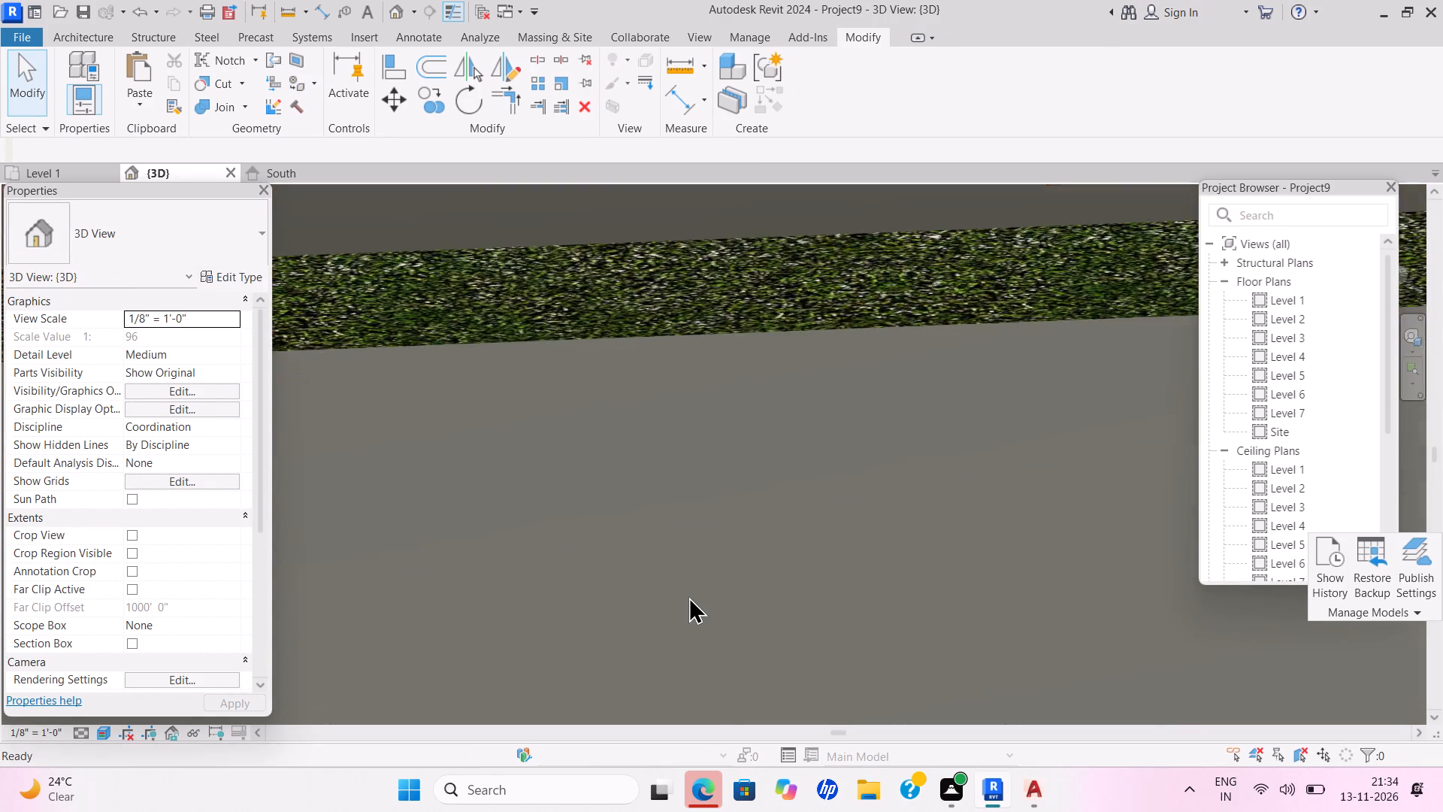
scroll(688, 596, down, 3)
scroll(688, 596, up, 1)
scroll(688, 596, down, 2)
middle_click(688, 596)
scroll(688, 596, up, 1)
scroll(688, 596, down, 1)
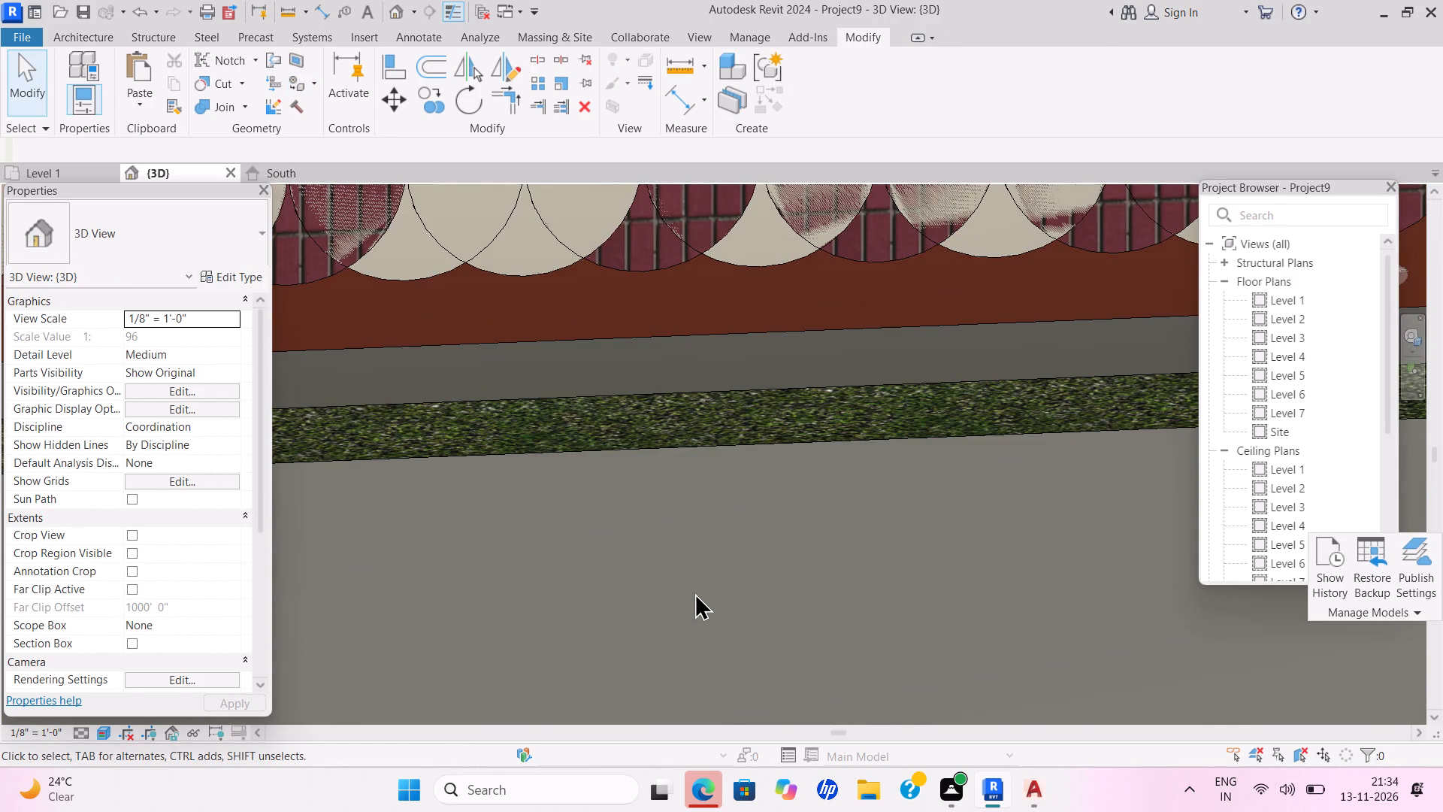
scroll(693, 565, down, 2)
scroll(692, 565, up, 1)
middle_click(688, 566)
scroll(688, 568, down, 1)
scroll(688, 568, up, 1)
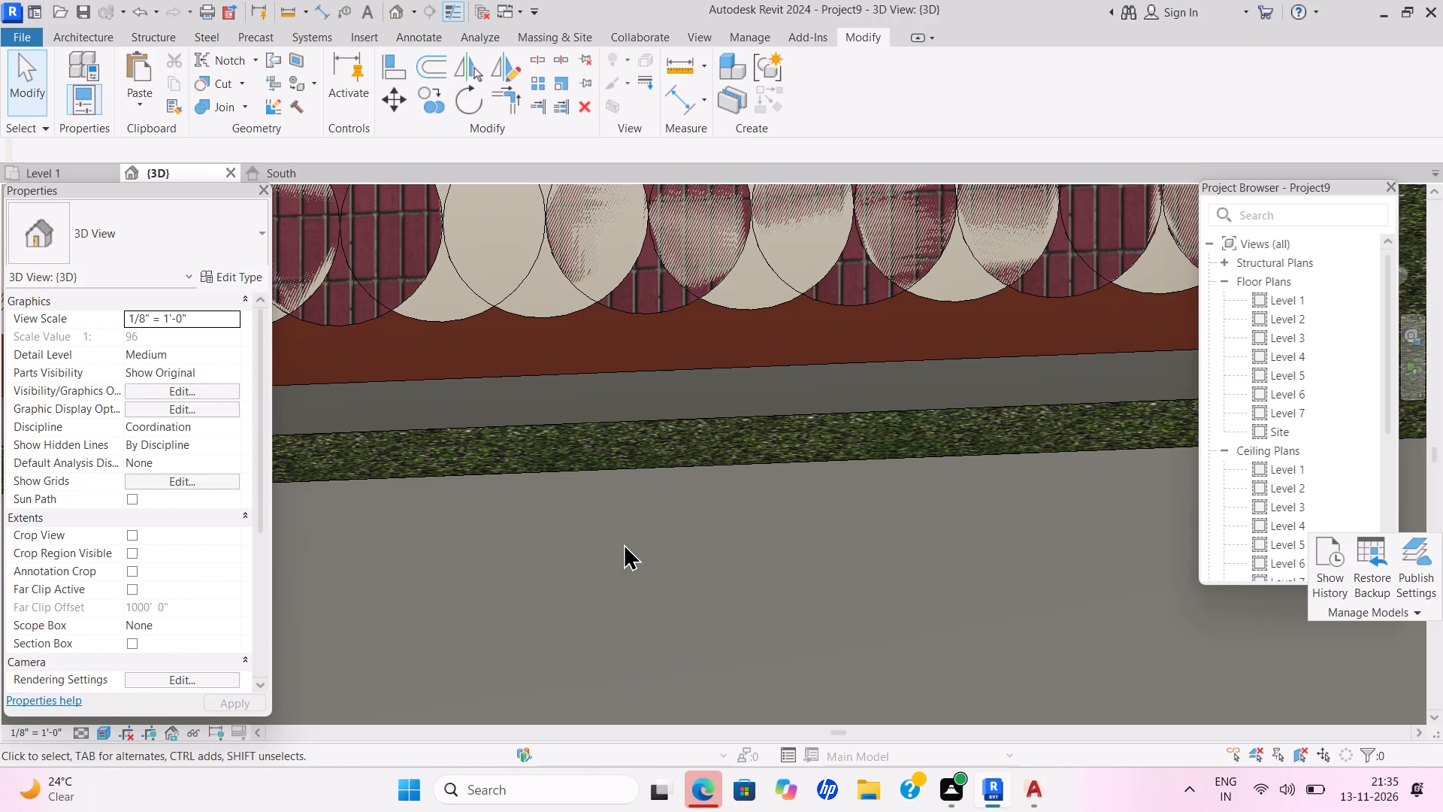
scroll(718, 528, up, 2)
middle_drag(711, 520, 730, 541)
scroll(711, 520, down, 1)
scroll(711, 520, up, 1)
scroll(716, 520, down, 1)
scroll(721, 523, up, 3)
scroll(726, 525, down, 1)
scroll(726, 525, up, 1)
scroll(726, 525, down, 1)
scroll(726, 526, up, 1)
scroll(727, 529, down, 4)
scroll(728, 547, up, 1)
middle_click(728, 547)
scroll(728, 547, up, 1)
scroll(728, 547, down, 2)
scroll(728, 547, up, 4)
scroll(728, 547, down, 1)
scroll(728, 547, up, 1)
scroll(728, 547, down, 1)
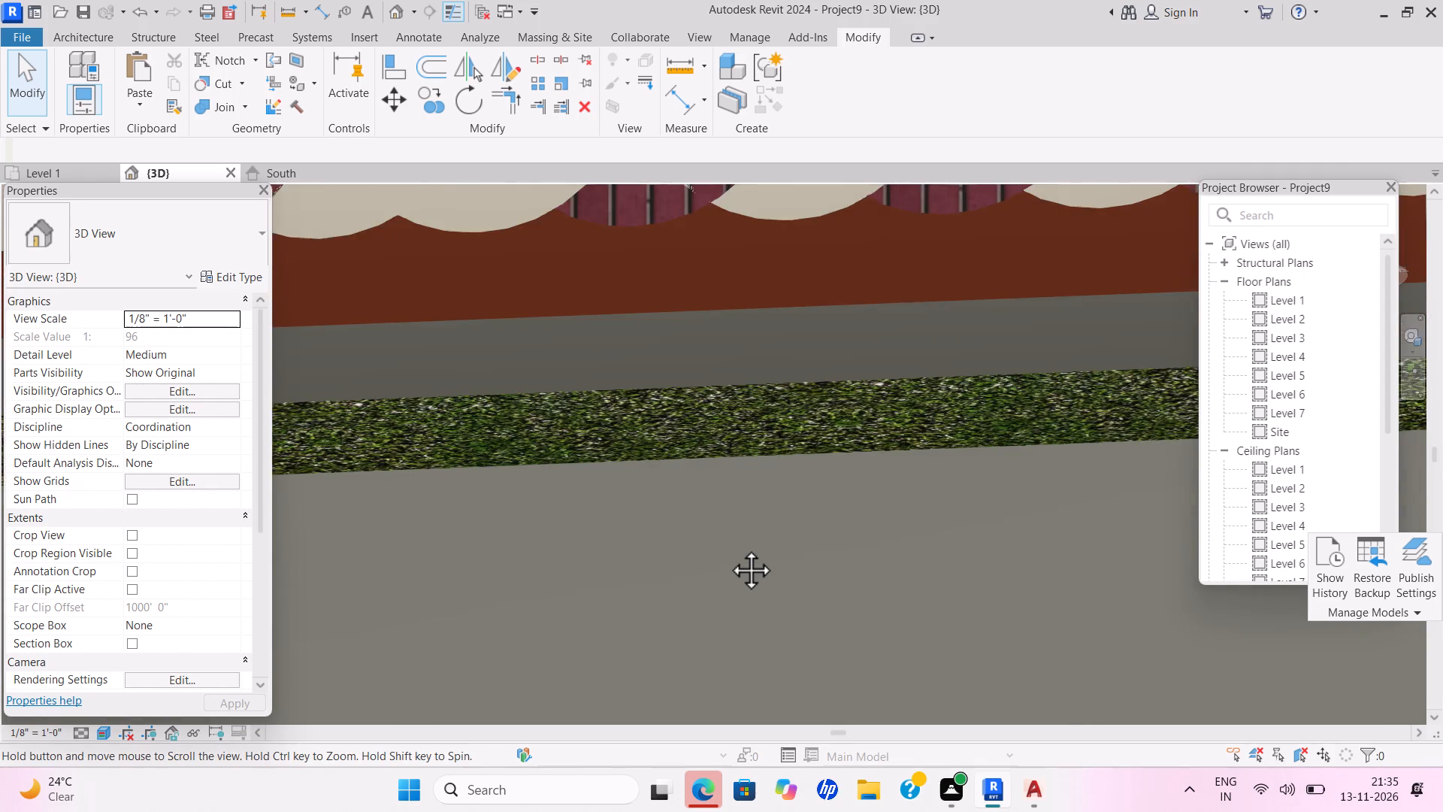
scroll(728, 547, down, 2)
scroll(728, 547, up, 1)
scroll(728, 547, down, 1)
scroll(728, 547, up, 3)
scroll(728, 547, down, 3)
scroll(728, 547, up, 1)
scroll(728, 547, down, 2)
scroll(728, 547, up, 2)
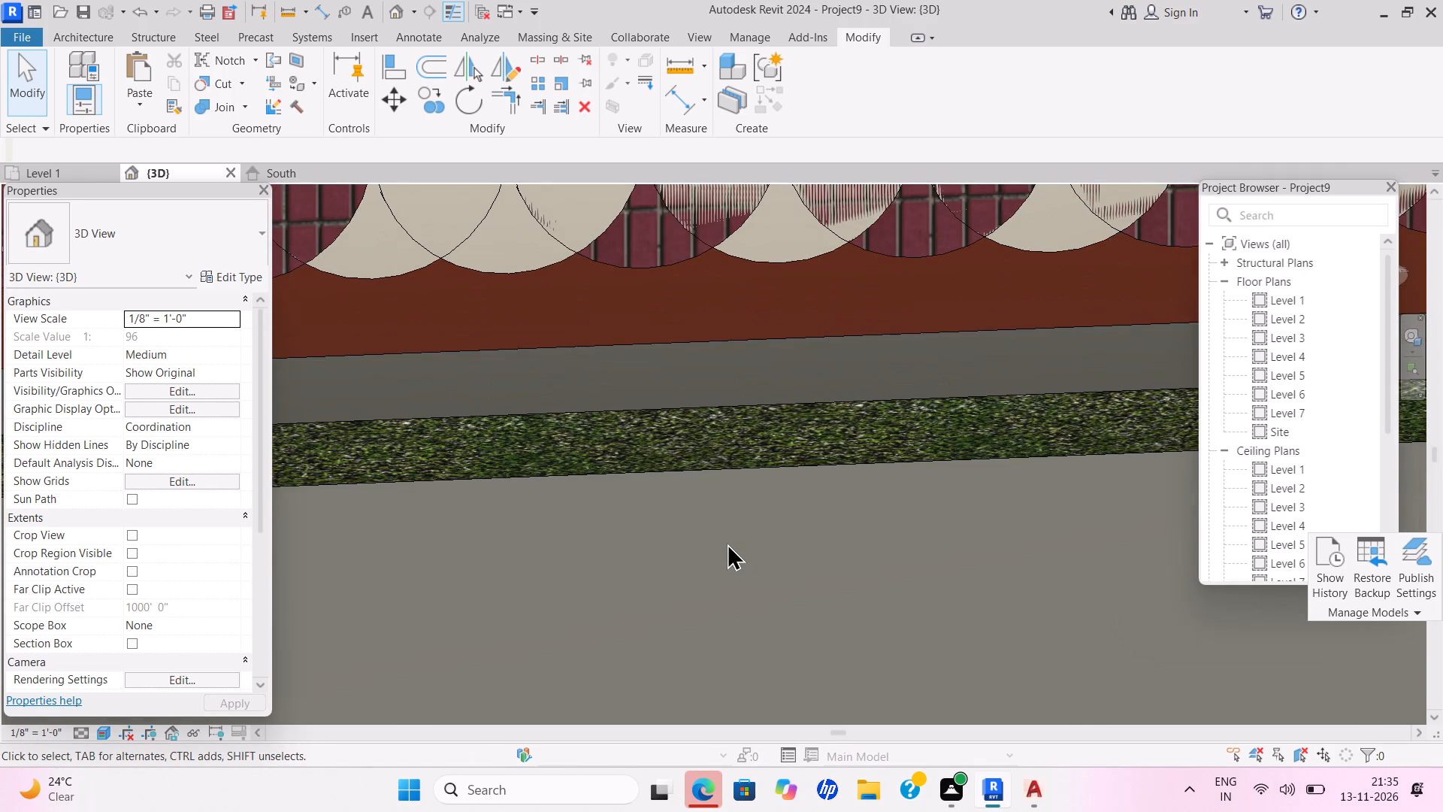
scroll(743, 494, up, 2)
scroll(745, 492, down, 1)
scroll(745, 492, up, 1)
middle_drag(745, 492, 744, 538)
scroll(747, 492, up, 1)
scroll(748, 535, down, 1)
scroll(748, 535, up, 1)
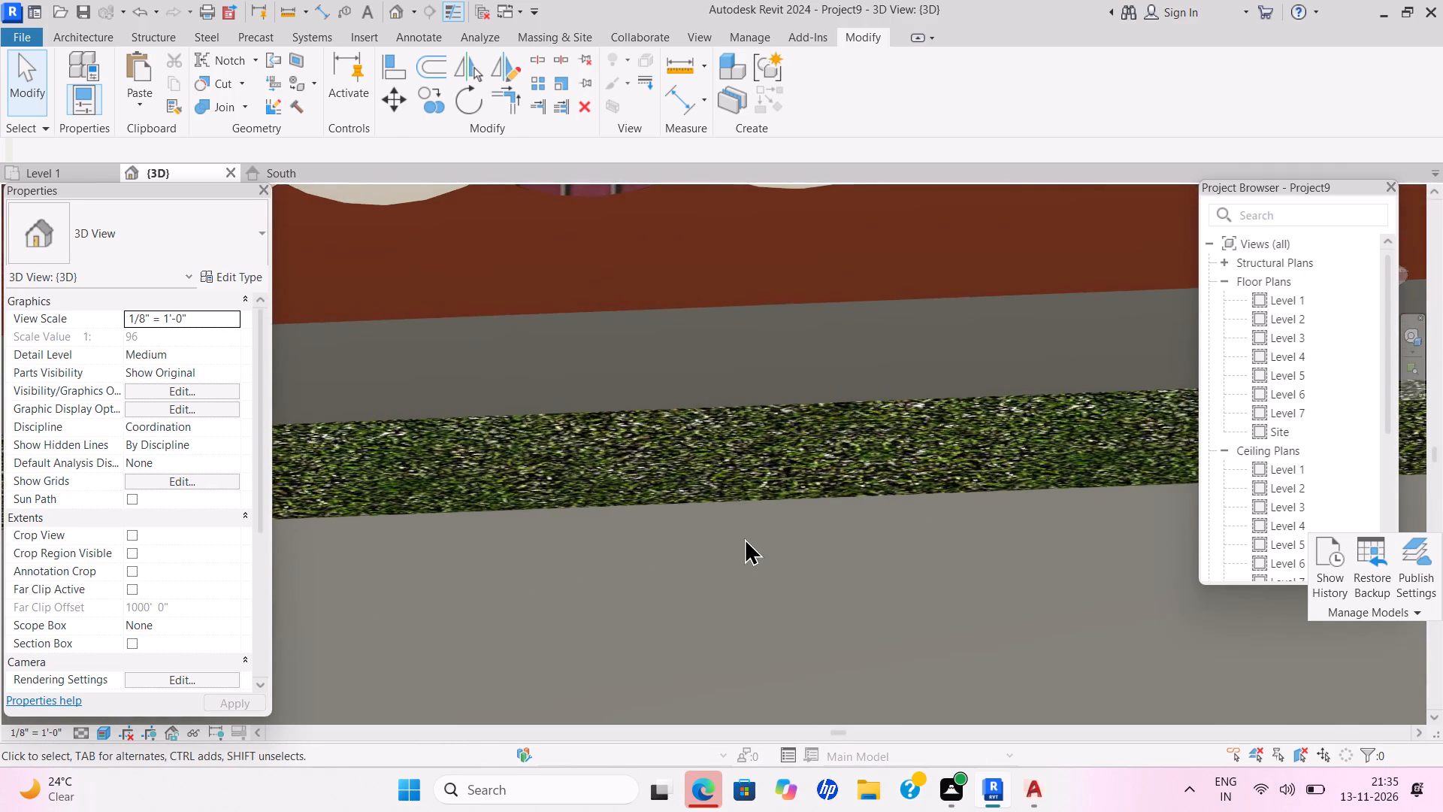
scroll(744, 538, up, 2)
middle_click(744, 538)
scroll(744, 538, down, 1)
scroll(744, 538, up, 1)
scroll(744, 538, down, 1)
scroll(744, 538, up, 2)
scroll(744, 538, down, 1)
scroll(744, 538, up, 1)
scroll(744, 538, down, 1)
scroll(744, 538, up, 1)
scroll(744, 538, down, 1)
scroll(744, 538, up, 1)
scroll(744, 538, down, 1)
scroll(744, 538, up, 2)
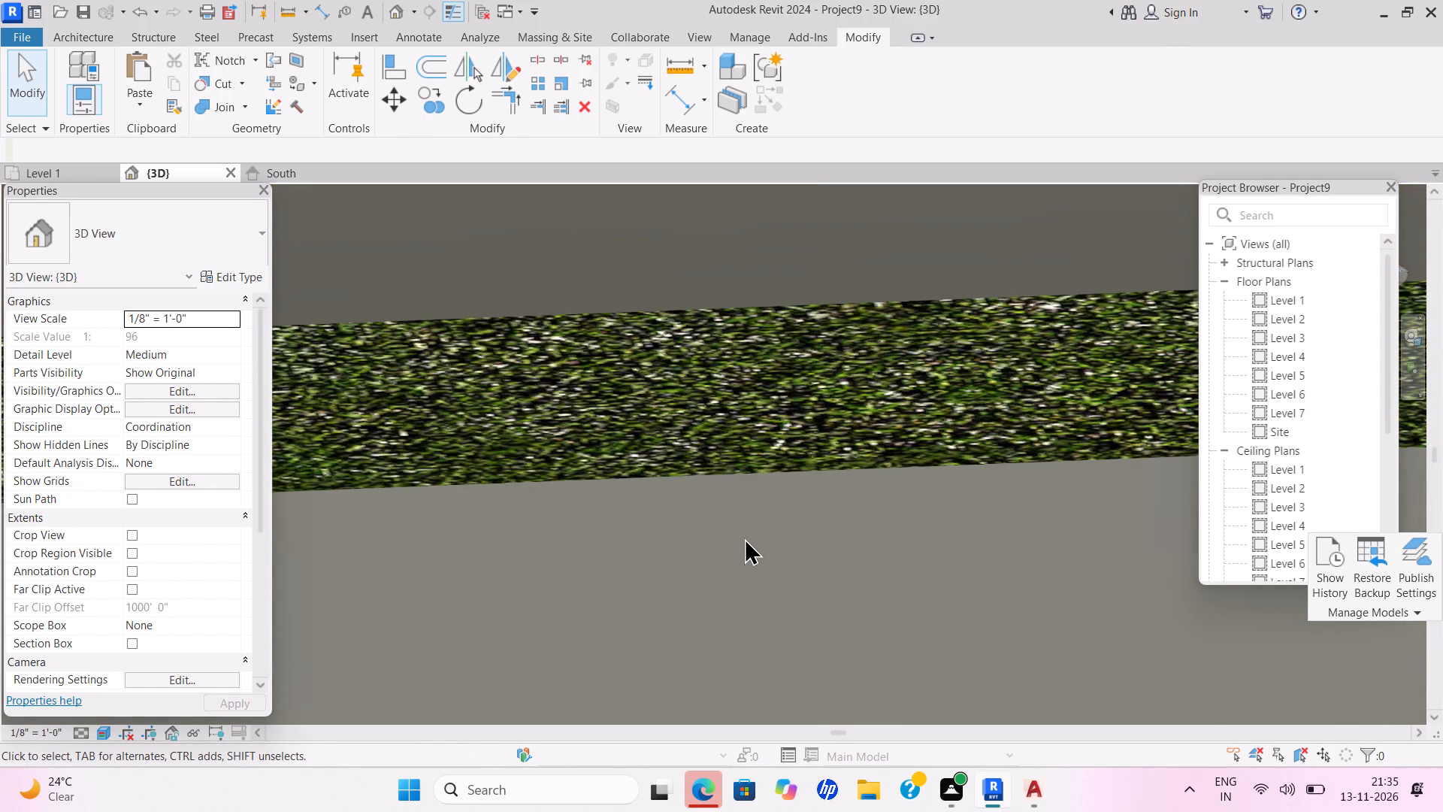
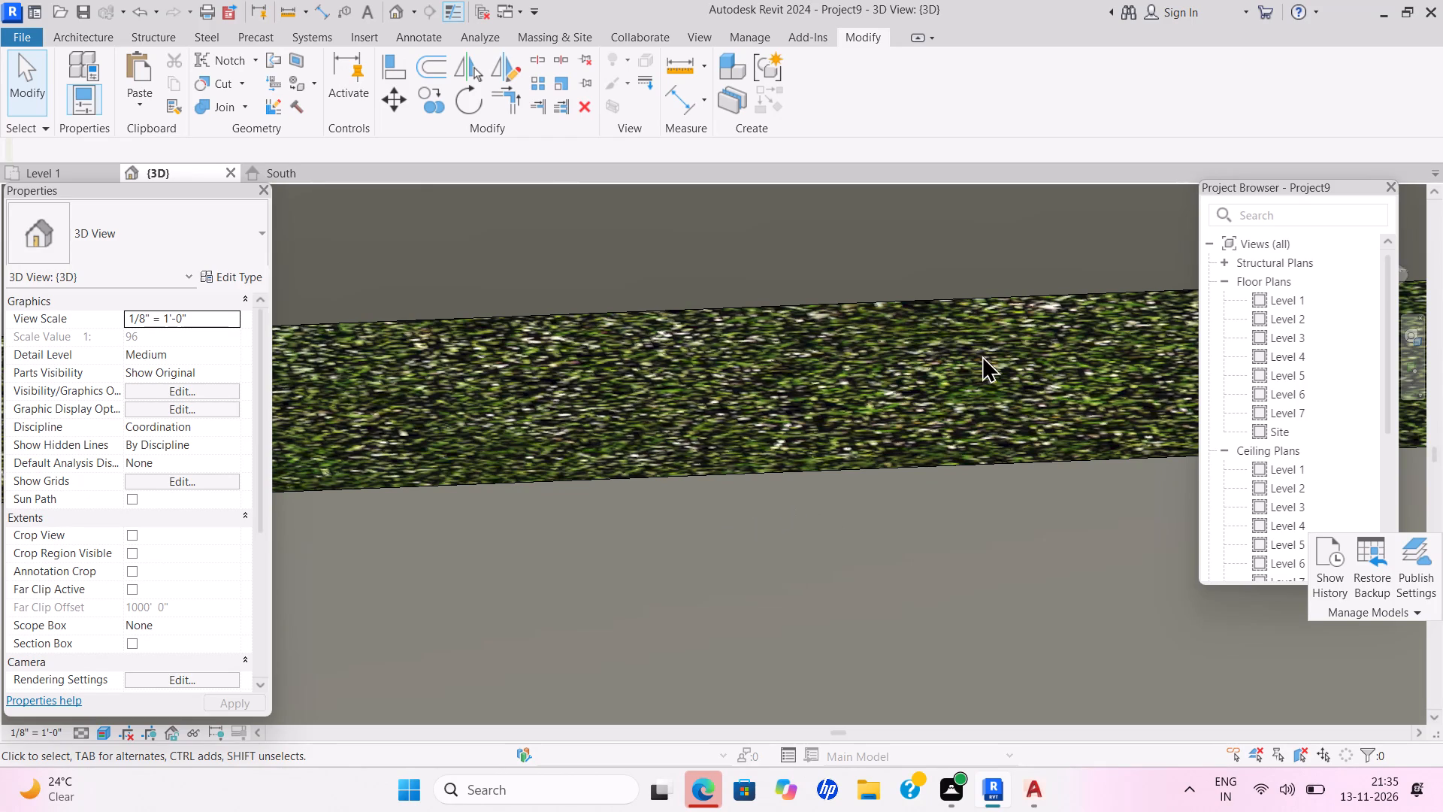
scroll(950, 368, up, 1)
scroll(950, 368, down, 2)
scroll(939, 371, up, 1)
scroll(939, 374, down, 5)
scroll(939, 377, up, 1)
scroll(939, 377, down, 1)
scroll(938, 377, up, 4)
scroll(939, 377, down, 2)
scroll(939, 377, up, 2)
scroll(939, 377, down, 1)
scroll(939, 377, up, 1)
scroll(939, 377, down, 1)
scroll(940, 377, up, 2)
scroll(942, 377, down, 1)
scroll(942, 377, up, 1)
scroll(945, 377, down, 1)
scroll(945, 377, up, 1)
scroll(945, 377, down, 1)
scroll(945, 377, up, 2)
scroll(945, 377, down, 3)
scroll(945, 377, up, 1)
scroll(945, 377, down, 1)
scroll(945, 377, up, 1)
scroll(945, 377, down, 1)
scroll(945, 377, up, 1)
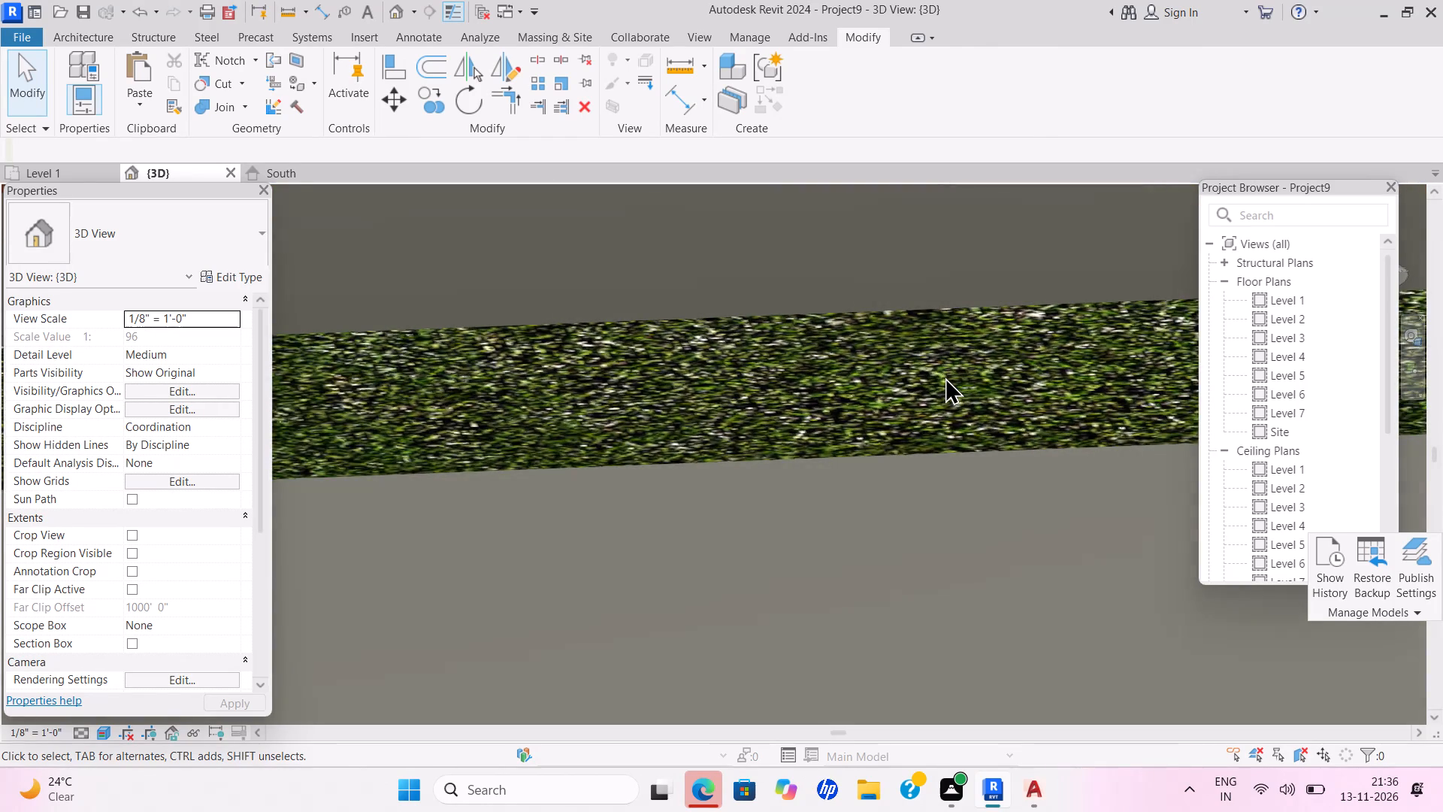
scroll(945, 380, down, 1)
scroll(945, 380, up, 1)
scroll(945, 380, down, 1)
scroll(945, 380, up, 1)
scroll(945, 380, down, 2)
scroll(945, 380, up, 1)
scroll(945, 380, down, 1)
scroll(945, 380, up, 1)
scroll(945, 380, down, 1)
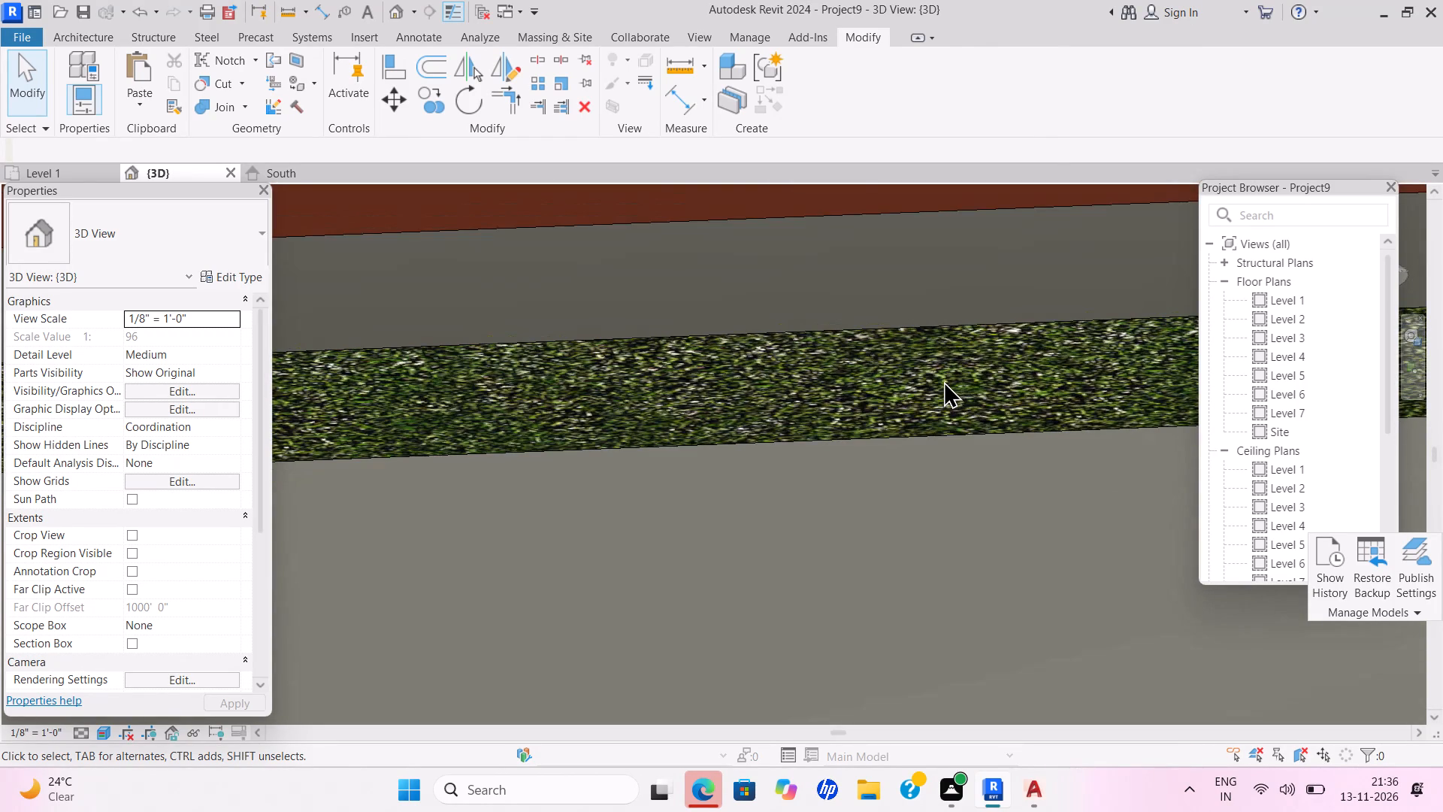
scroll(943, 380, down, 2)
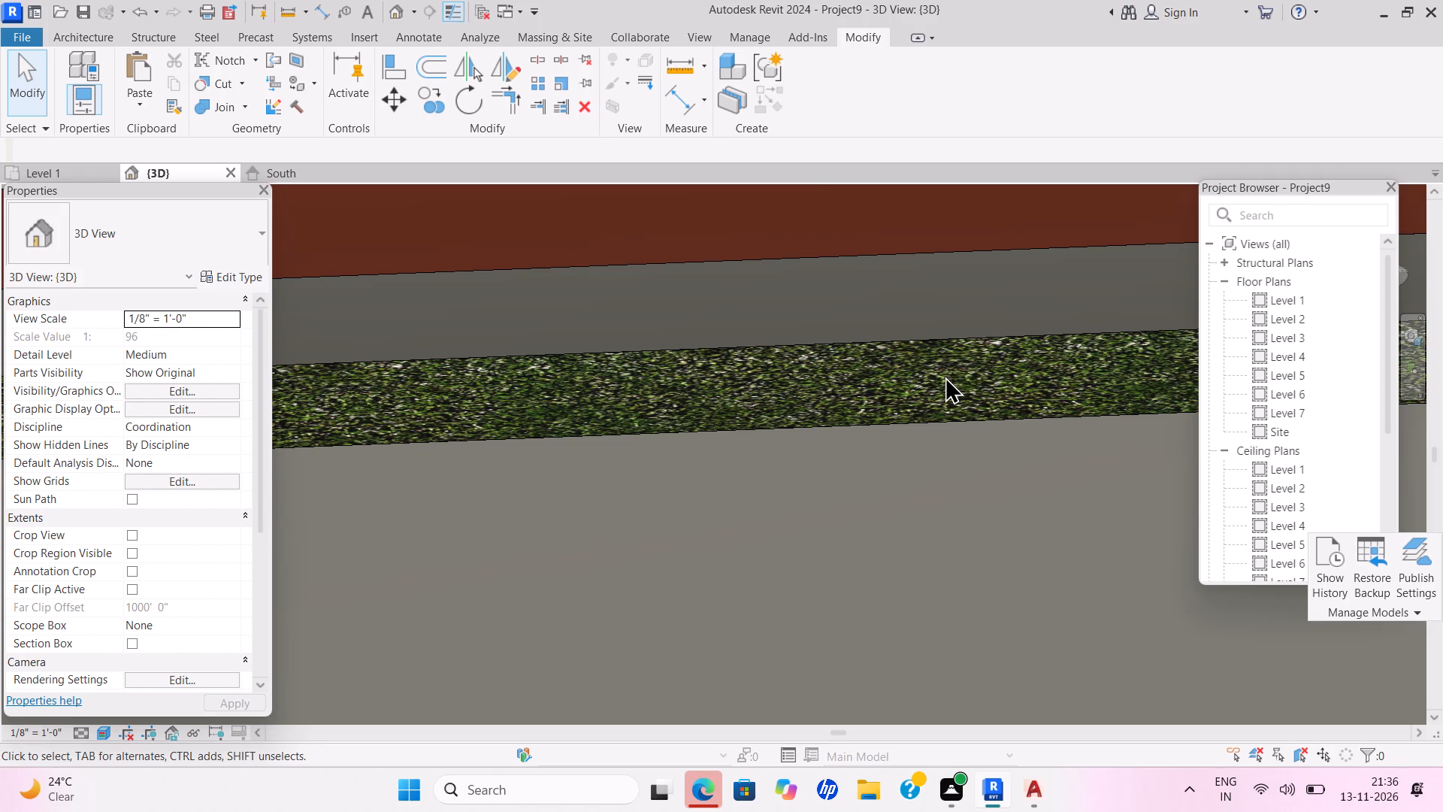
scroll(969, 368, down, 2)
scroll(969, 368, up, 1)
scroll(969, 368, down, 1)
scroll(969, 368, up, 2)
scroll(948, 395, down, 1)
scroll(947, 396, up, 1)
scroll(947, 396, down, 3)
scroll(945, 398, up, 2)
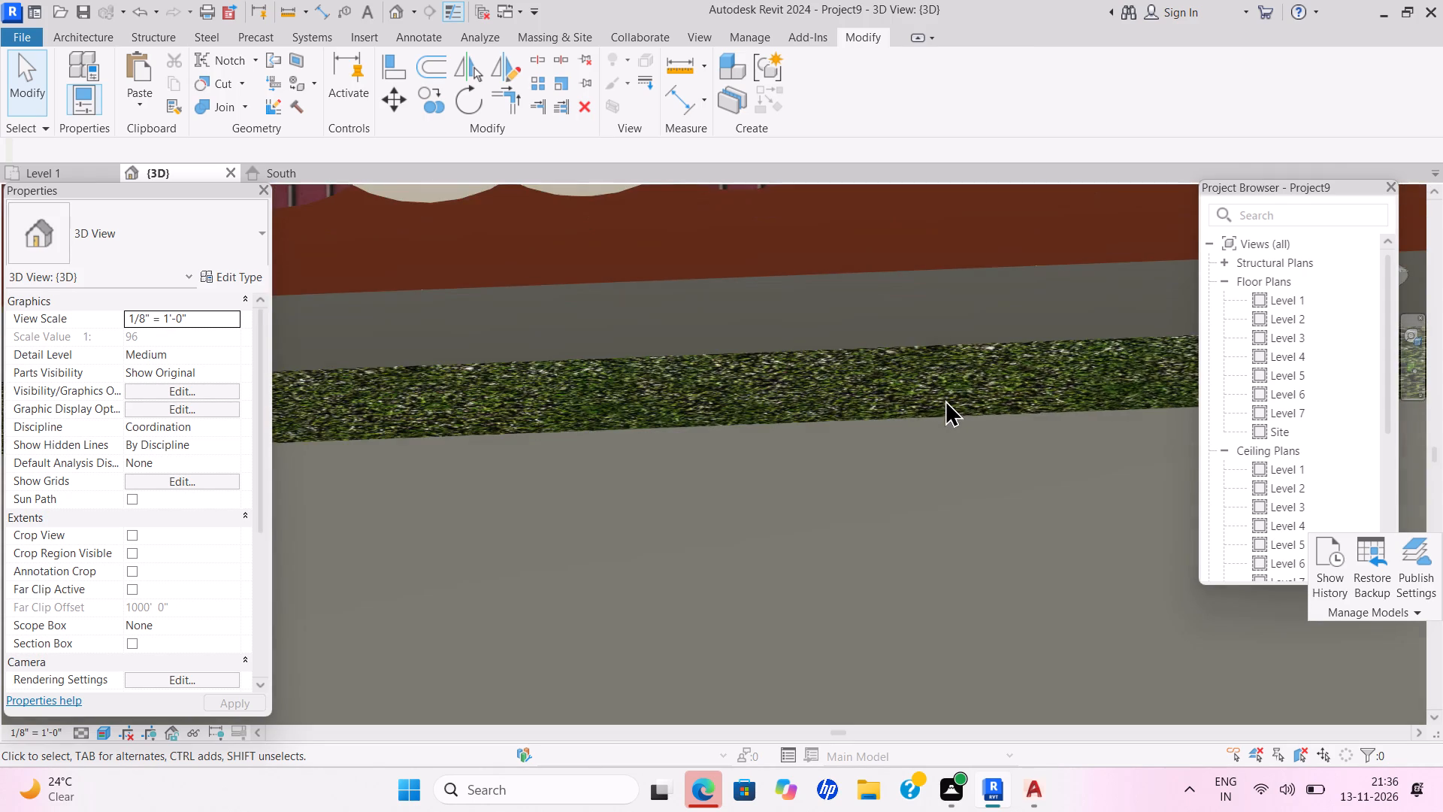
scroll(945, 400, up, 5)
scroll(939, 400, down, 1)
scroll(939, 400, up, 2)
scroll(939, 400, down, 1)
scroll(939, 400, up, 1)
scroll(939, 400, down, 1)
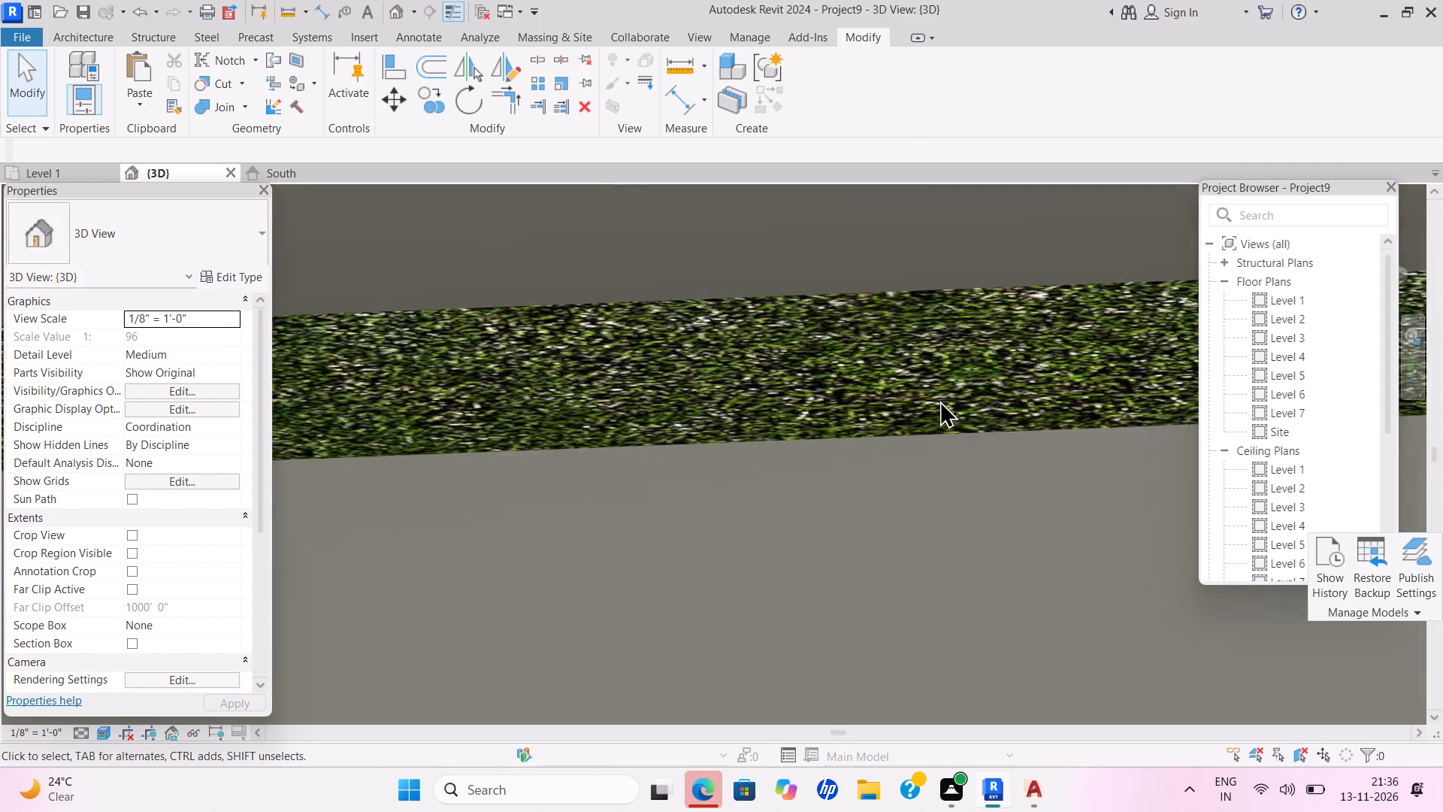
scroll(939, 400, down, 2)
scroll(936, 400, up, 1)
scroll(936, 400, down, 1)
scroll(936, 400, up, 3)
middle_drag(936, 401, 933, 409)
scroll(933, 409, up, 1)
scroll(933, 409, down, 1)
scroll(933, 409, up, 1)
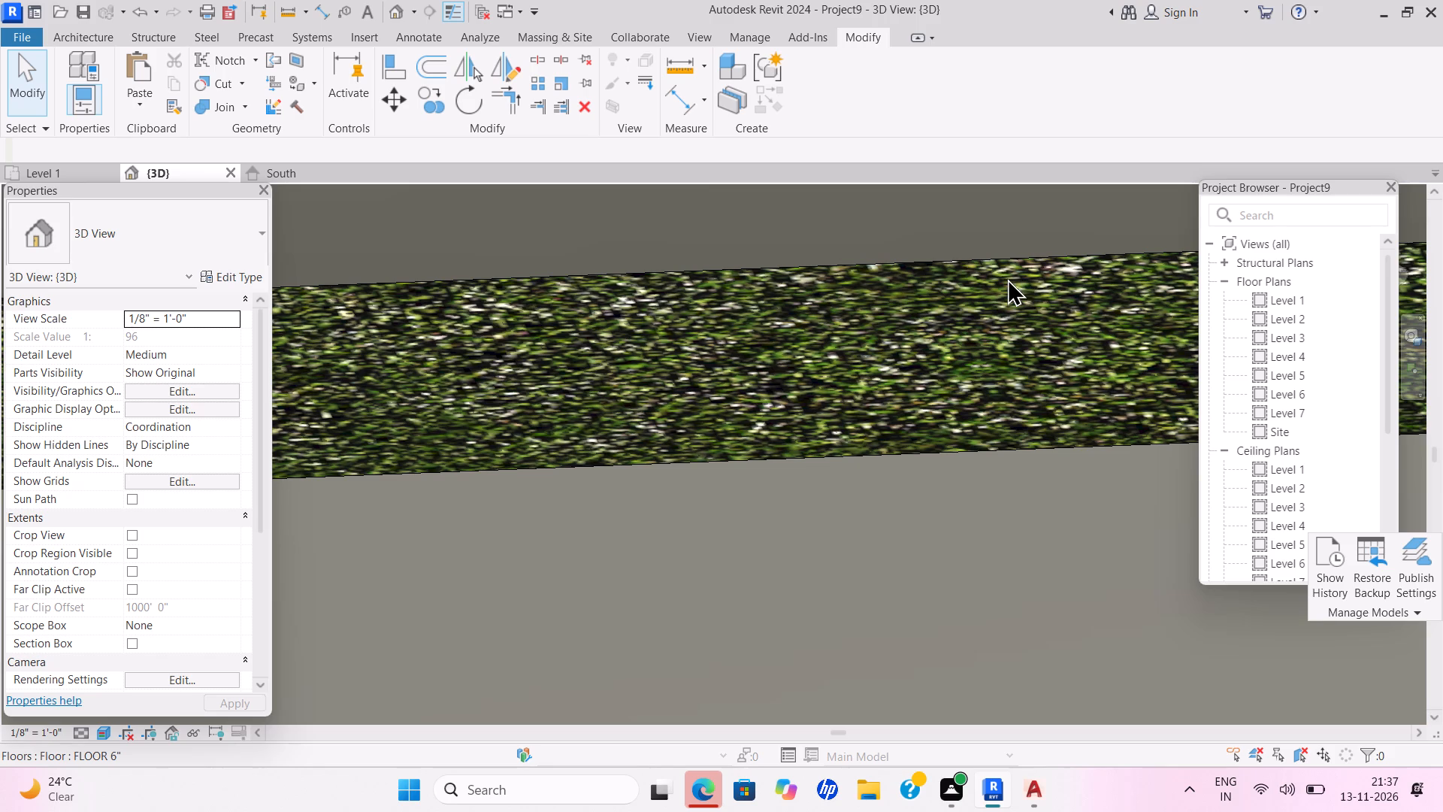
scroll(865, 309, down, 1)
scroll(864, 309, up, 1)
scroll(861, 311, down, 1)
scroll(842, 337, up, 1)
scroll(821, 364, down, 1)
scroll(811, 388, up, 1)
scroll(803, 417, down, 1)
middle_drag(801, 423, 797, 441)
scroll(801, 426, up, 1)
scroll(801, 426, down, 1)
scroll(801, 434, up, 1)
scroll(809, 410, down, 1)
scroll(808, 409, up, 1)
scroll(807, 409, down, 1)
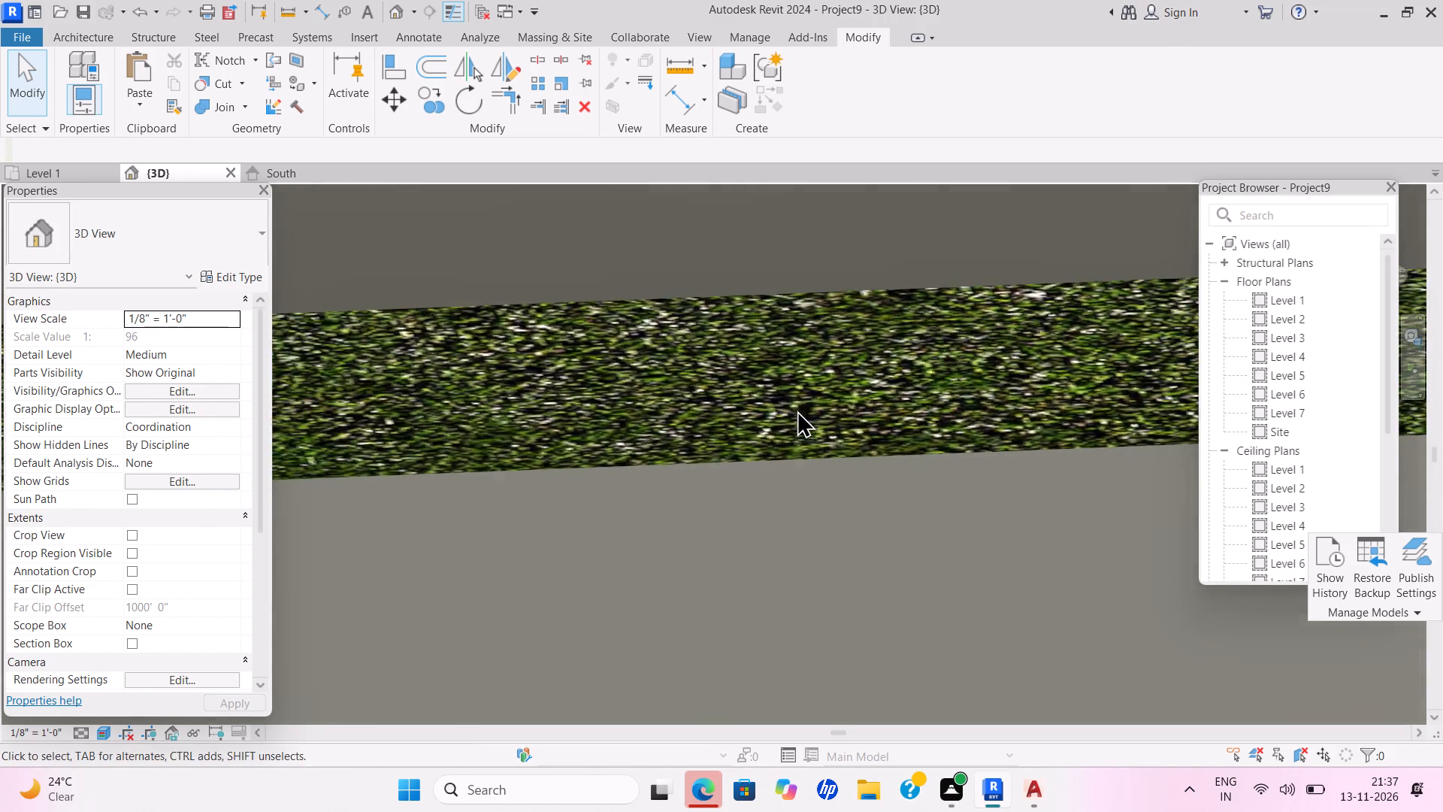
Examine the brick-painted circles along the front boundary wall, from the grass strip at its base to its corner.
scroll(797, 410, down, 1)
middle_drag(791, 443, 768, 497)
scroll(785, 462, up, 1)
scroll(779, 494, down, 2)
scroll(775, 504, up, 1)
scroll(768, 498, down, 4)
scroll(781, 463, up, 2)
scroll(781, 466, down, 1)
scroll(781, 468, up, 1)
middle_drag(781, 468, 770, 547)
scroll(781, 503, down, 2)
scroll(776, 527, up, 2)
scroll(772, 551, down, 1)
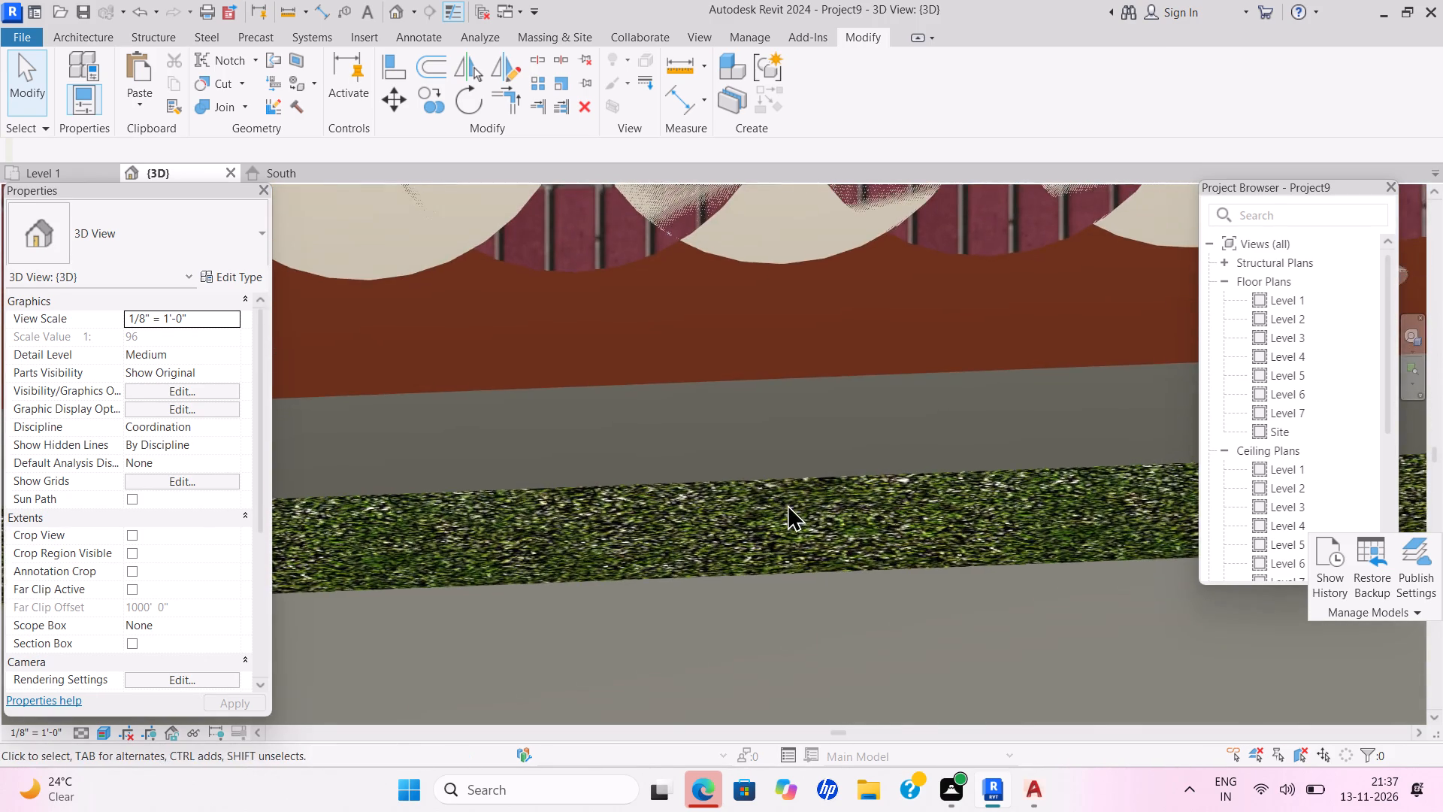
scroll(785, 503, down, 1)
middle_drag(785, 507, 791, 517)
scroll(785, 512, up, 1)
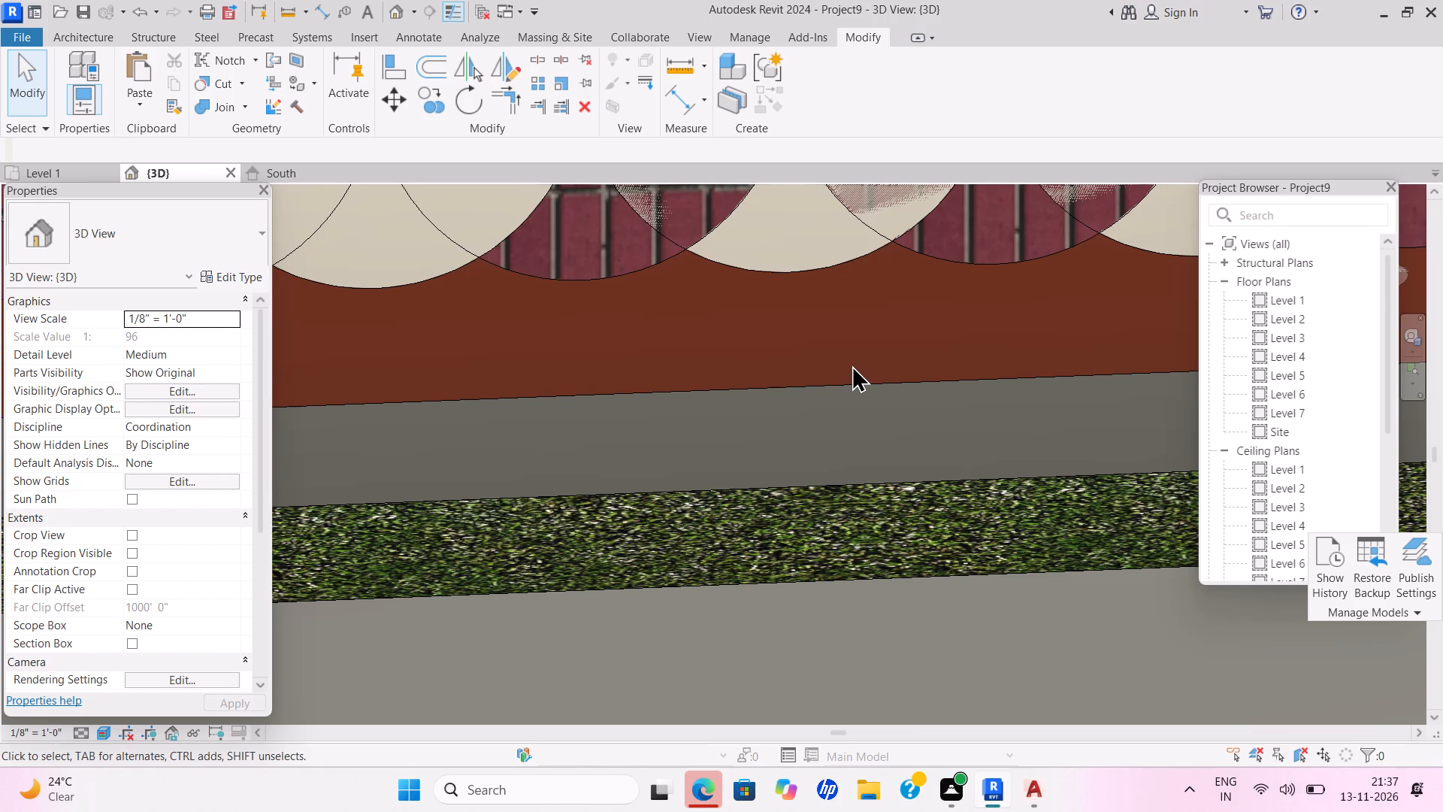
scroll(892, 456, down, 1)
scroll(891, 456, up, 1)
scroll(891, 456, down, 1)
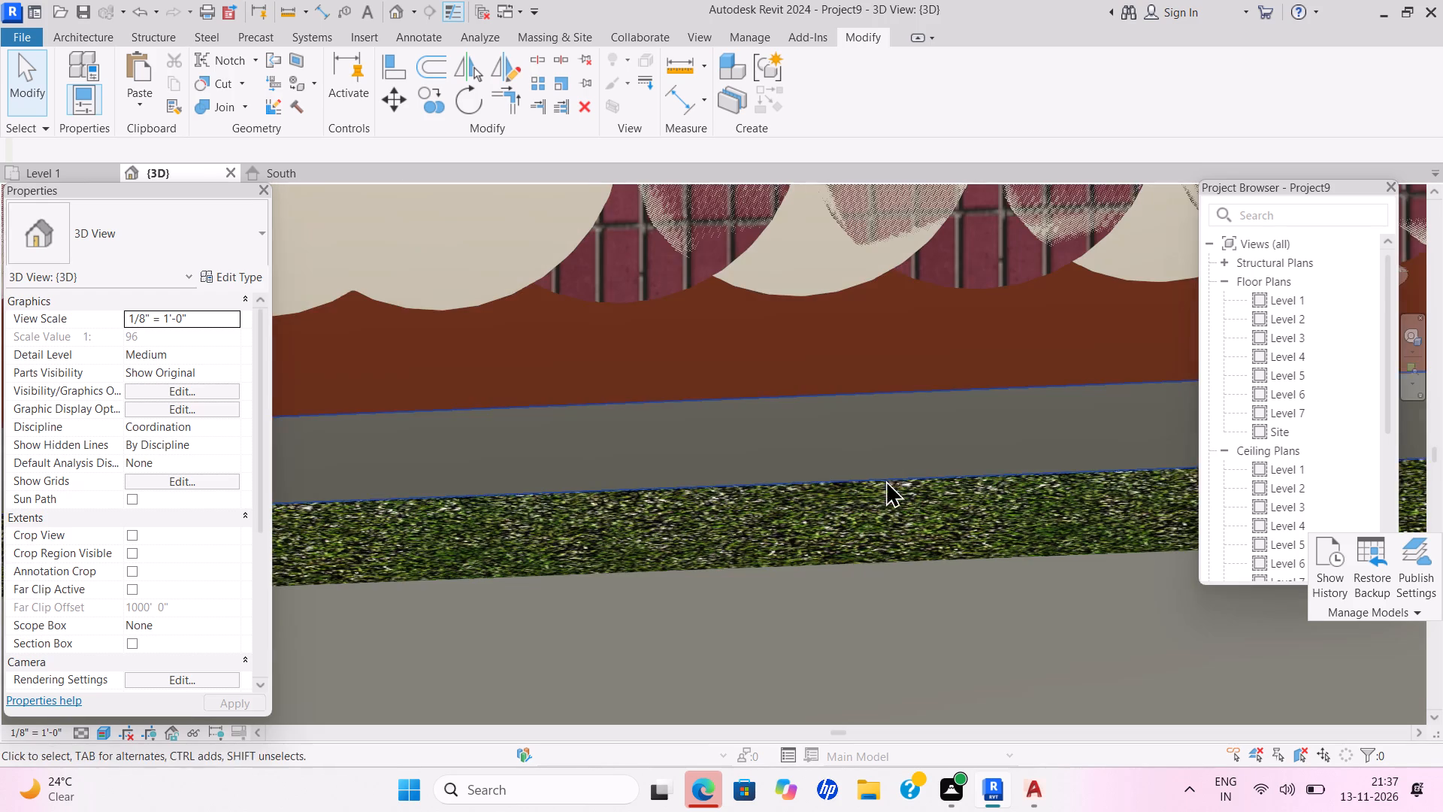
middle_drag(885, 480, 888, 487)
scroll(885, 480, up, 1)
scroll(886, 484, down, 1)
scroll(888, 486, up, 1)
scroll(888, 486, down, 2)
scroll(897, 504, up, 1)
scroll(890, 523, down, 2)
middle_drag(890, 526, 895, 587)
scroll(889, 547, up, 4)
scroll(901, 575, down, 1)
scroll(901, 575, up, 2)
scroll(901, 574, down, 2)
middle_drag(901, 578, 903, 597)
scroll(901, 586, up, 1)
scroll(901, 587, down, 2)
scroll(901, 591, up, 1)
scroll(901, 595, down, 2)
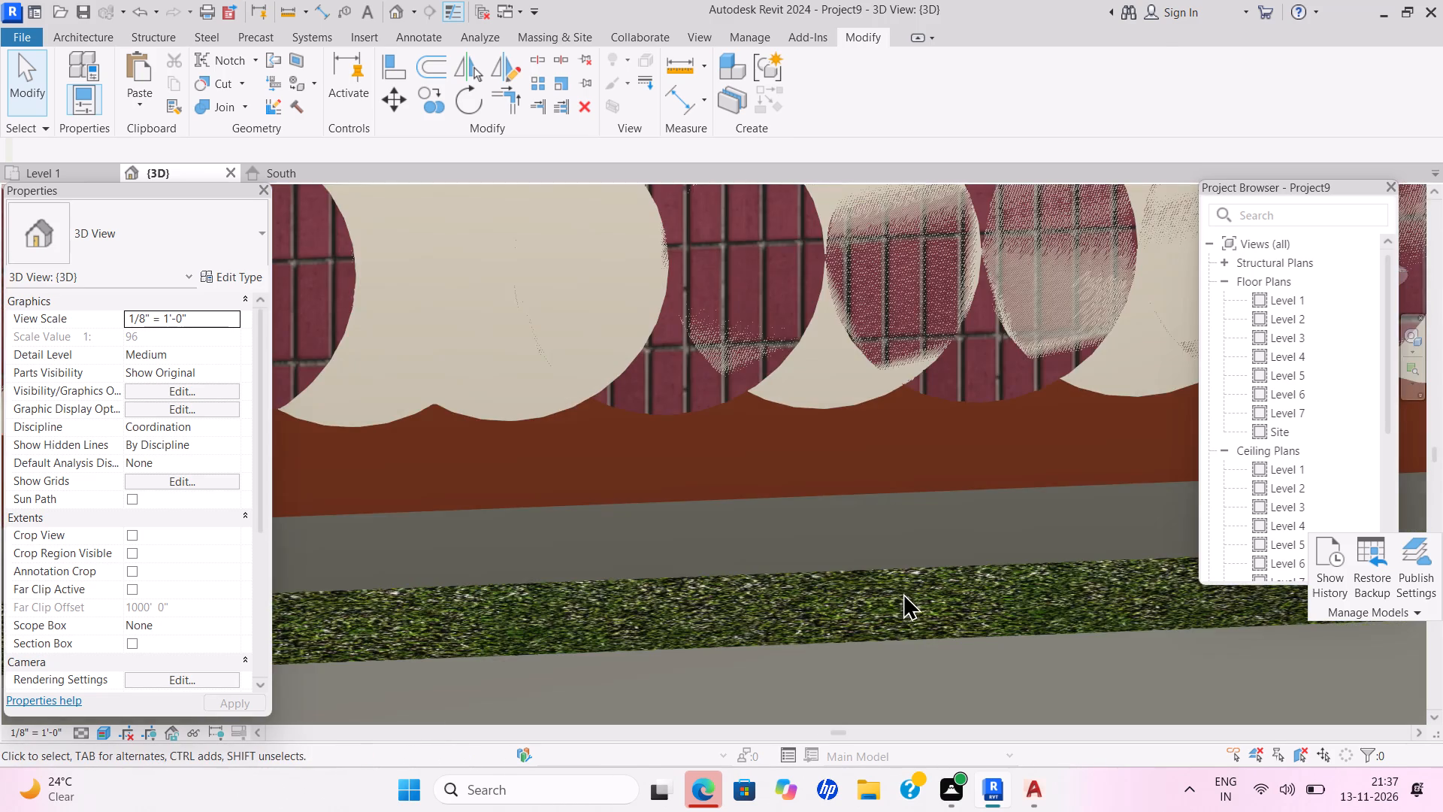
scroll(905, 589, up, 1)
scroll(905, 589, down, 5)
middle_click(905, 589)
scroll(905, 589, up, 1)
scroll(905, 589, down, 1)
scroll(905, 589, up, 1)
scroll(906, 574, down, 5)
middle_drag(906, 574, 906, 584)
scroll(906, 584, up, 1)
scroll(906, 584, down, 2)
scroll(906, 584, up, 1)
scroll(906, 584, down, 1)
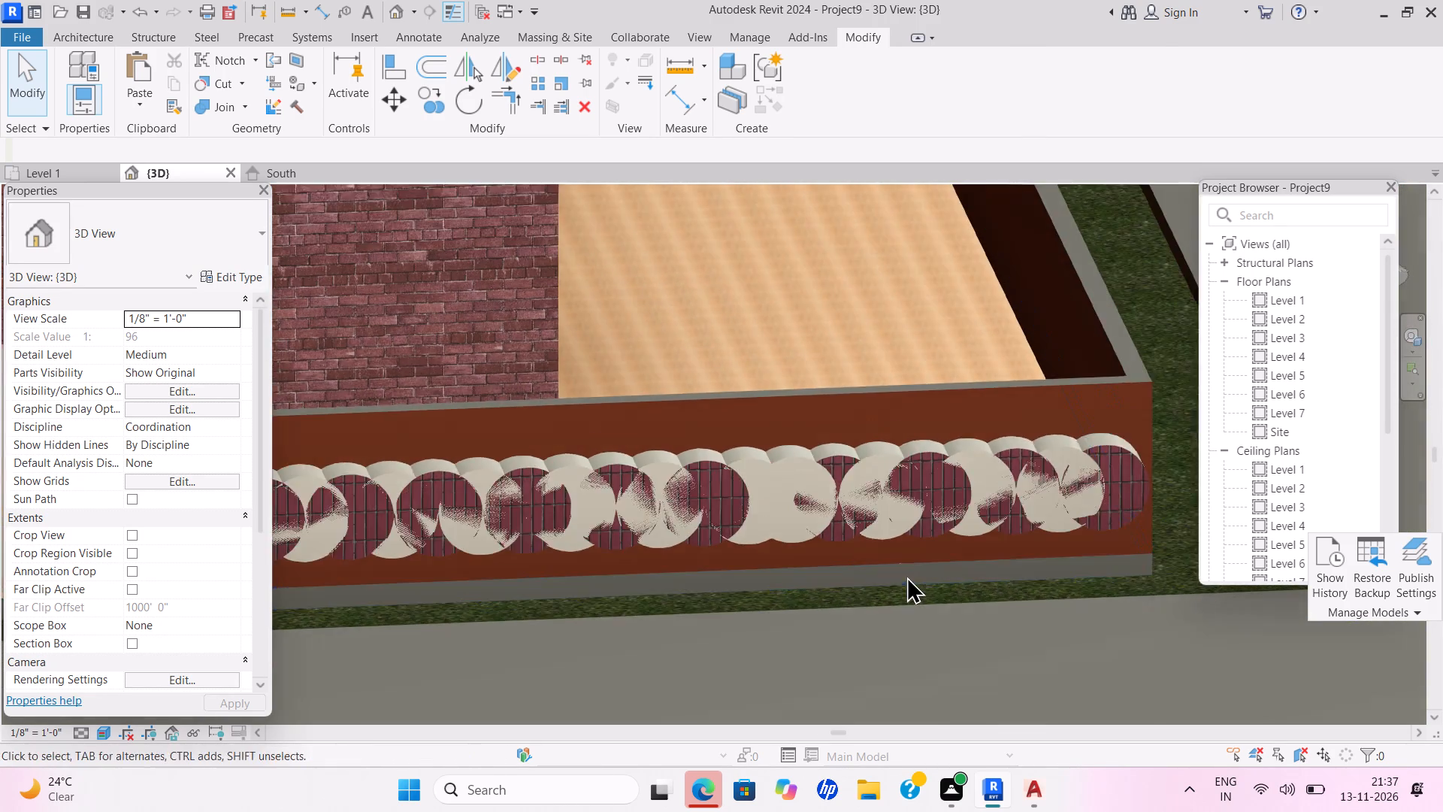
scroll(906, 576, down, 1)
scroll(906, 578, up, 3)
middle_drag(906, 584, 906, 606)
scroll(902, 601, down, 1)
scroll(902, 600, up, 2)
scroll(902, 600, down, 1)
scroll(902, 600, up, 1)
scroll(902, 600, down, 1)
scroll(901, 599, up, 1)
middle_drag(899, 605, 893, 624)
scroll(897, 609, down, 1)
scroll(894, 618, up, 1)
scroll(894, 619, down, 1)
scroll(894, 622, up, 1)
scroll(893, 624, down, 1)
scroll(893, 624, up, 1)
scroll(878, 602, down, 2)
scroll(877, 602, up, 1)
scroll(877, 603, down, 1)
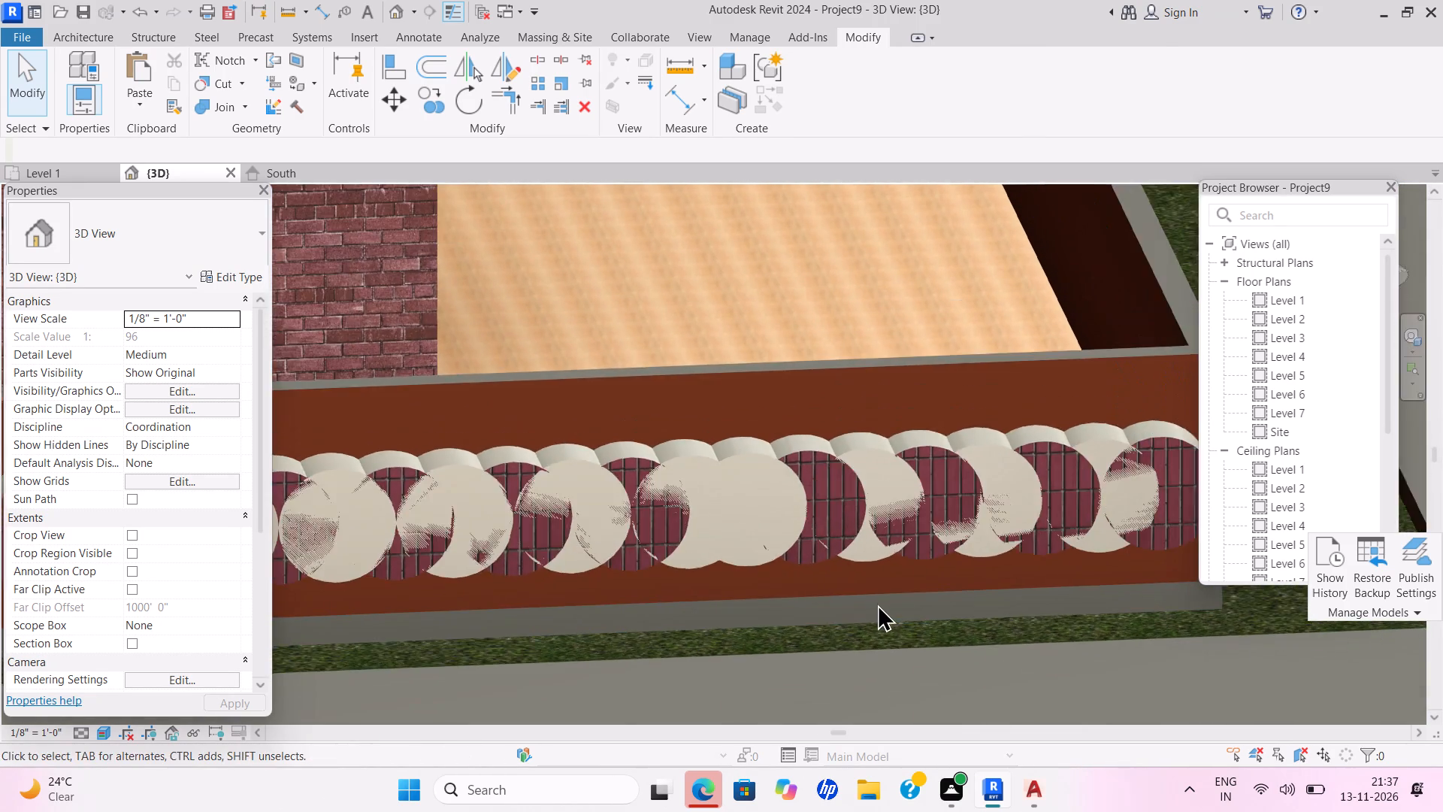
scroll(877, 604, down, 2)
middle_click(875, 614)
scroll(875, 616, up, 1)
scroll(875, 616, down, 1)
scroll(875, 611, up, 1)
scroll(875, 608, down, 1)
scroll(872, 598, up, 3)
middle_drag(872, 607, 871, 620)
scroll(871, 618, down, 1)
scroll(871, 618, up, 1)
scroll(871, 620, down, 1)
scroll(871, 620, up, 1)
scroll(812, 478, down, 1)
scroll(787, 452, up, 2)
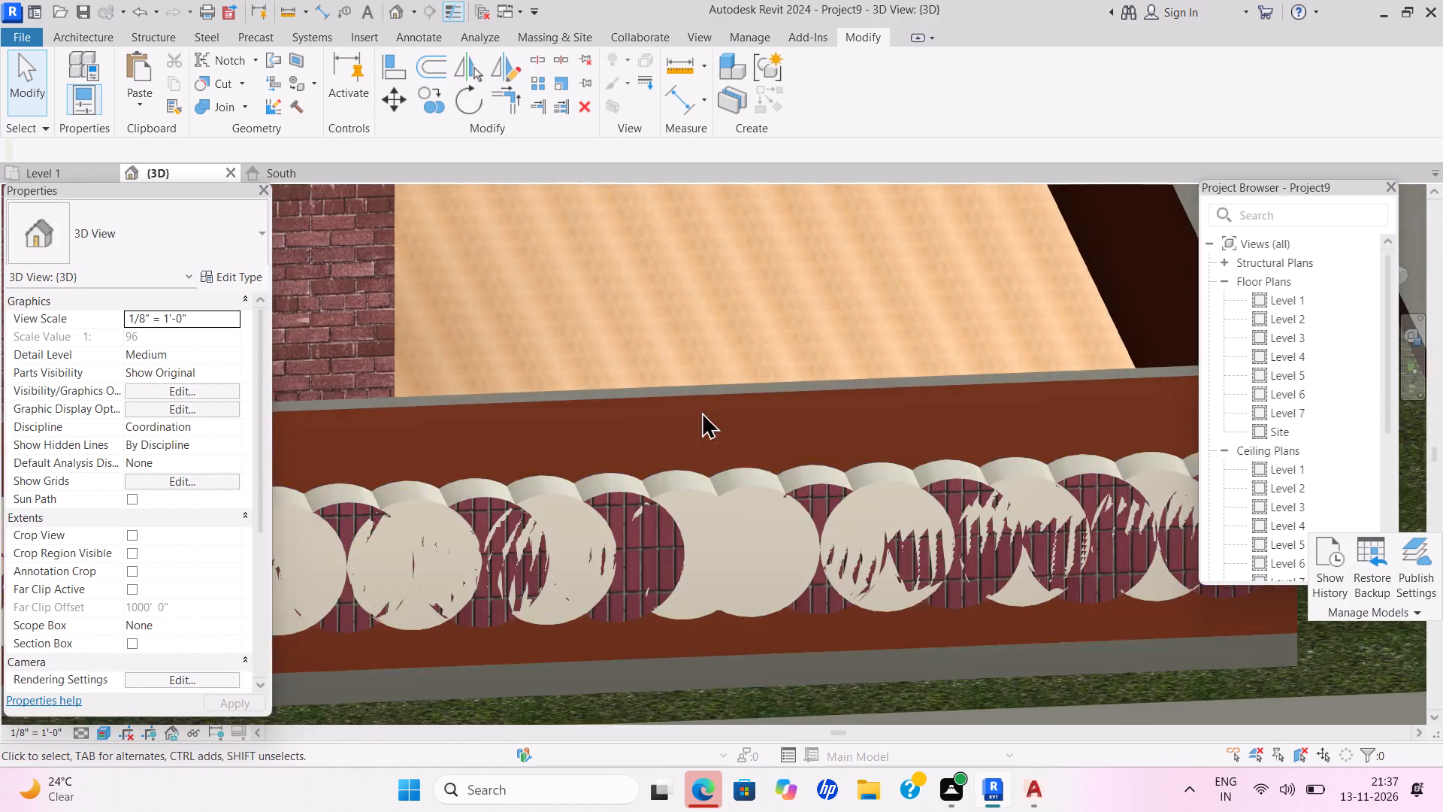
Examine the brick-painted circles on the boundary wall between the front gate and the wall's corner.
scroll(694, 438, down, 1)
scroll(705, 447, up, 1)
scroll(706, 447, down, 3)
scroll(725, 458, up, 2)
scroll(755, 446, down, 2)
scroll(755, 446, up, 1)
scroll(755, 446, down, 1)
scroll(755, 446, up, 1)
scroll(757, 450, down, 1)
scroll(759, 461, up, 1)
middle_drag(759, 462, 778, 493)
scroll(767, 485, down, 1)
scroll(772, 492, up, 1)
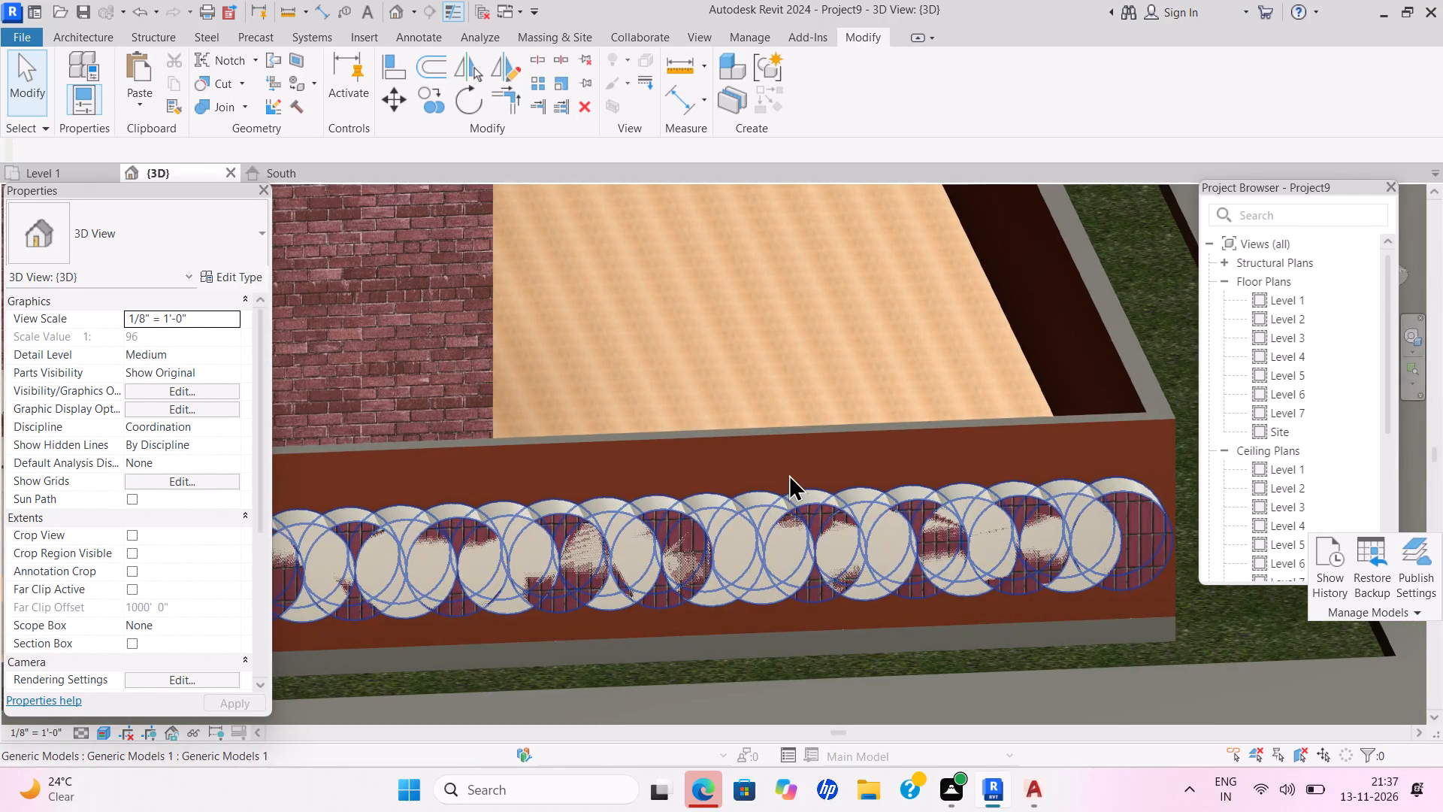
scroll(788, 474, down, 1)
scroll(788, 474, up, 1)
scroll(788, 474, down, 1)
scroll(787, 474, up, 1)
scroll(785, 479, down, 1)
middle_drag(785, 483, 796, 507)
scroll(791, 495, up, 2)
scroll(792, 496, down, 1)
scroll(793, 498, up, 2)
scroll(793, 501, down, 2)
middle_drag(807, 486, 826, 520)
scroll(819, 514, down, 2)
scroll(824, 519, up, 2)
scroll(827, 520, down, 1)
scroll(829, 519, up, 2)
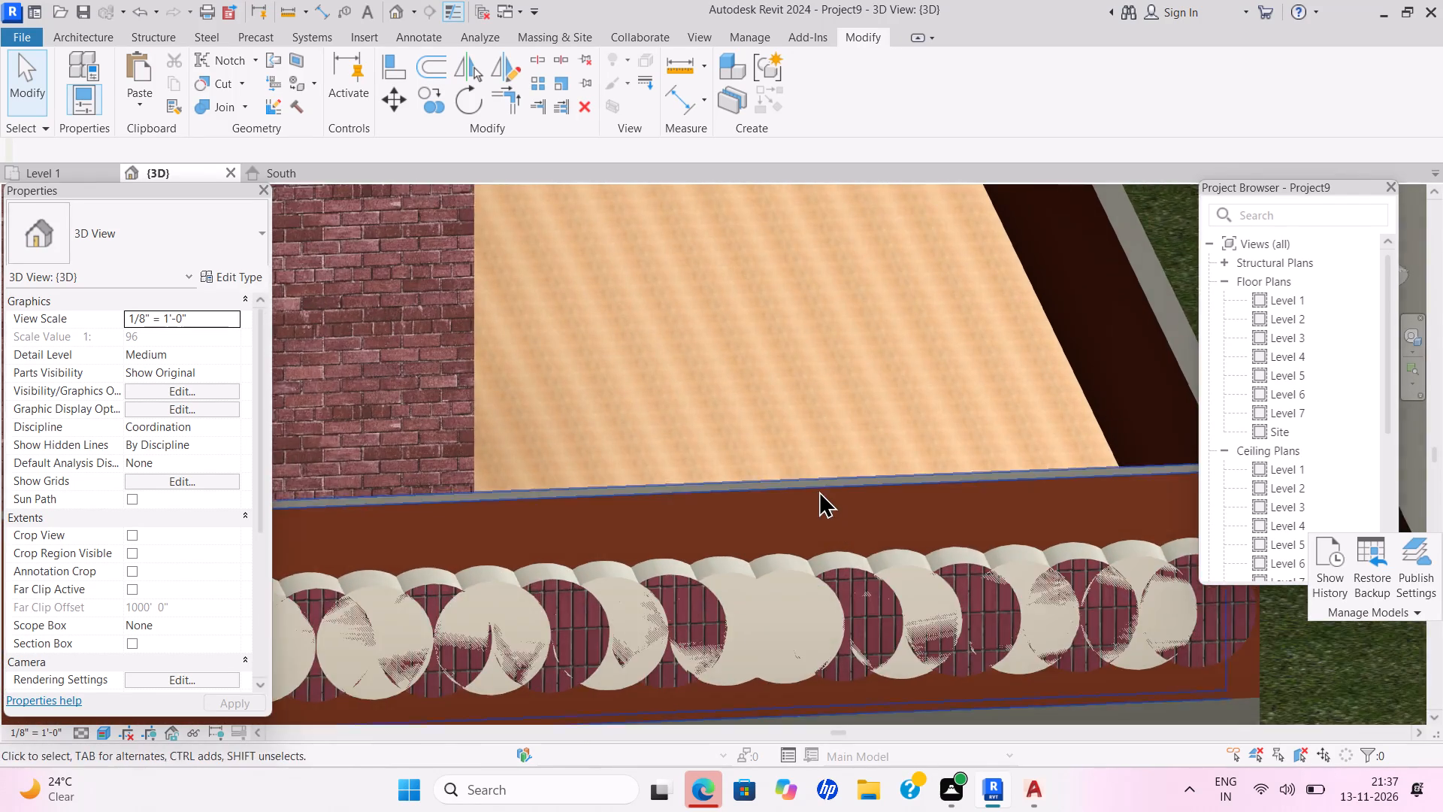
scroll(818, 490, up, 1)
scroll(815, 489, down, 1)
middle_drag(815, 489, 848, 531)
scroll(818, 466, down, 2)
middle_drag(818, 475, 818, 483)
scroll(818, 481, up, 2)
scroll(818, 481, down, 2)
scroll(827, 483, up, 1)
scroll(827, 483, down, 1)
scroll(827, 483, up, 1)
scroll(827, 483, down, 3)
middle_click(827, 483)
scroll(827, 483, up, 1)
scroll(827, 483, down, 2)
scroll(827, 483, up, 3)
scroll(839, 471, down, 3)
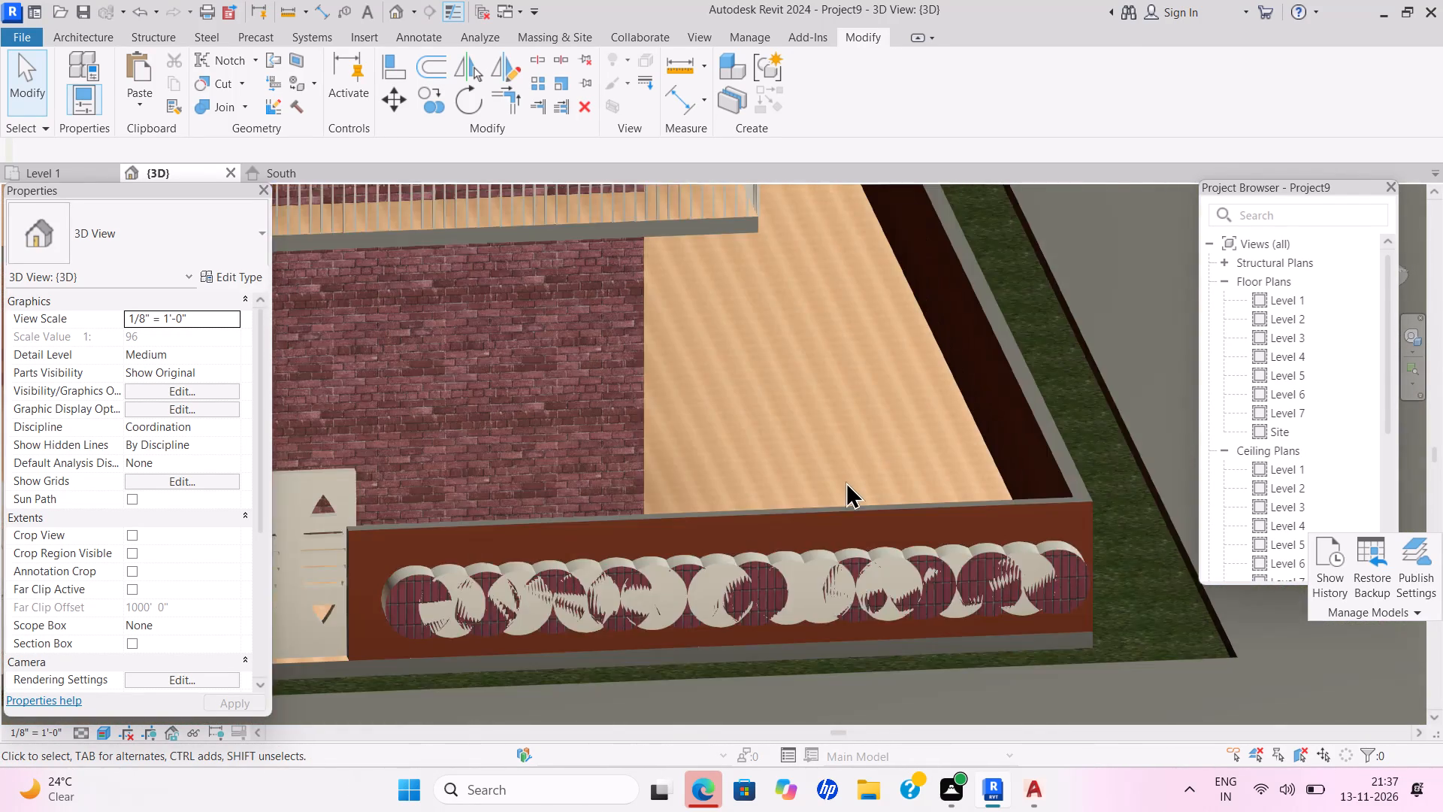
scroll(846, 481, down, 5)
scroll(847, 482, up, 1)
scroll(847, 482, down, 2)
scroll(847, 482, up, 1)
scroll(847, 482, down, 2)
scroll(847, 482, up, 1)
scroll(849, 485, down, 2)
scroll(849, 485, up, 2)
scroll(850, 486, down, 1)
scroll(850, 486, up, 1)
middle_drag(850, 486, 855, 497)
Examine the whole building with its front gate, decorated boundary wall, balconies, lawn and road.
scroll(852, 492, down, 1)
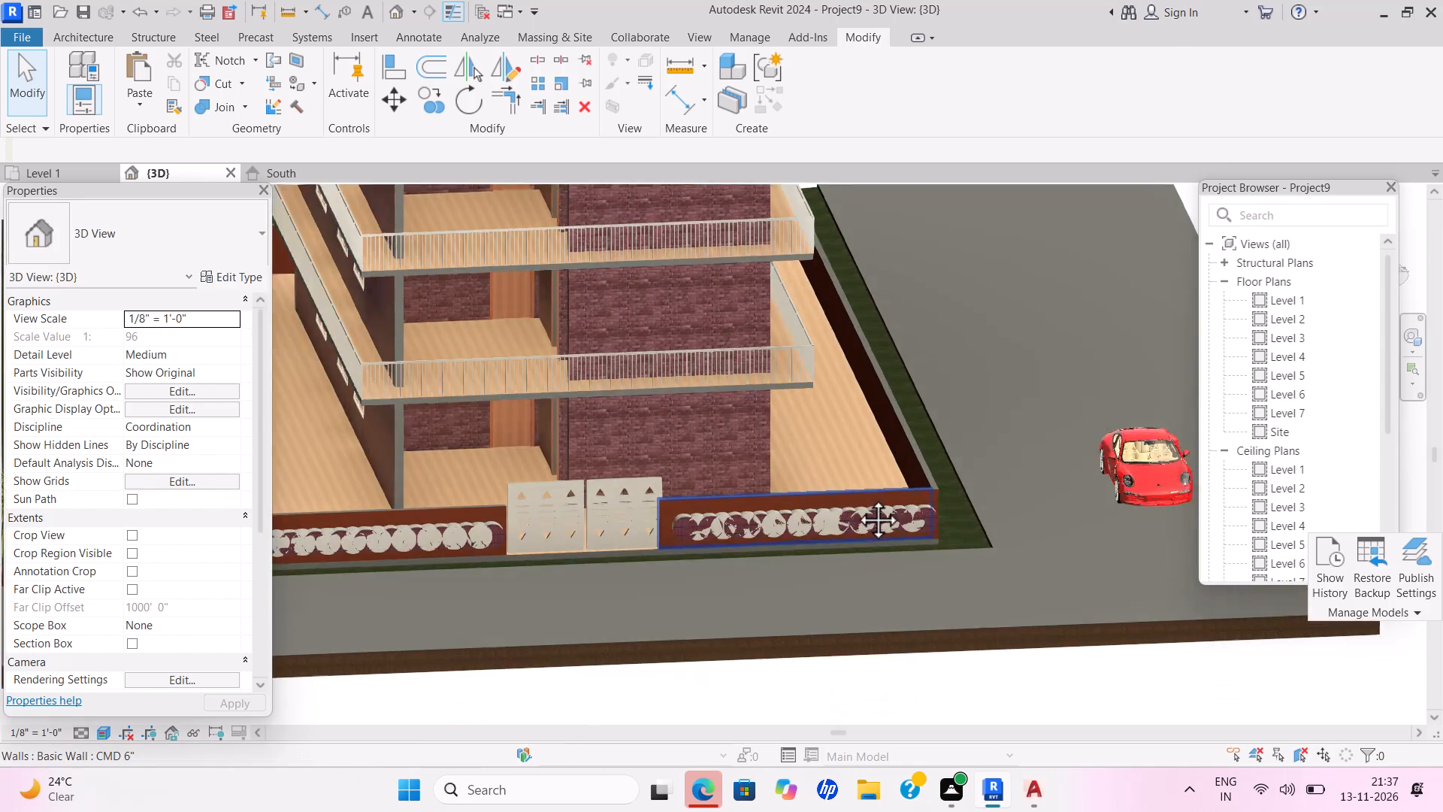
middle_drag(855, 497, 858, 500)
middle_drag(864, 495, 892, 625)
scroll(867, 506, down, 1)
scroll(868, 508, up, 1)
scroll(886, 607, down, 1)
scroll(889, 623, up, 1)
scroll(891, 625, down, 1)
scroll(903, 530, down, 1)
scroll(903, 530, up, 1)
scroll(903, 532, down, 1)
scroll(903, 540, up, 1)
middle_drag(903, 540, 918, 623)
scroll(916, 615, down, 1)
middle_click(918, 623)
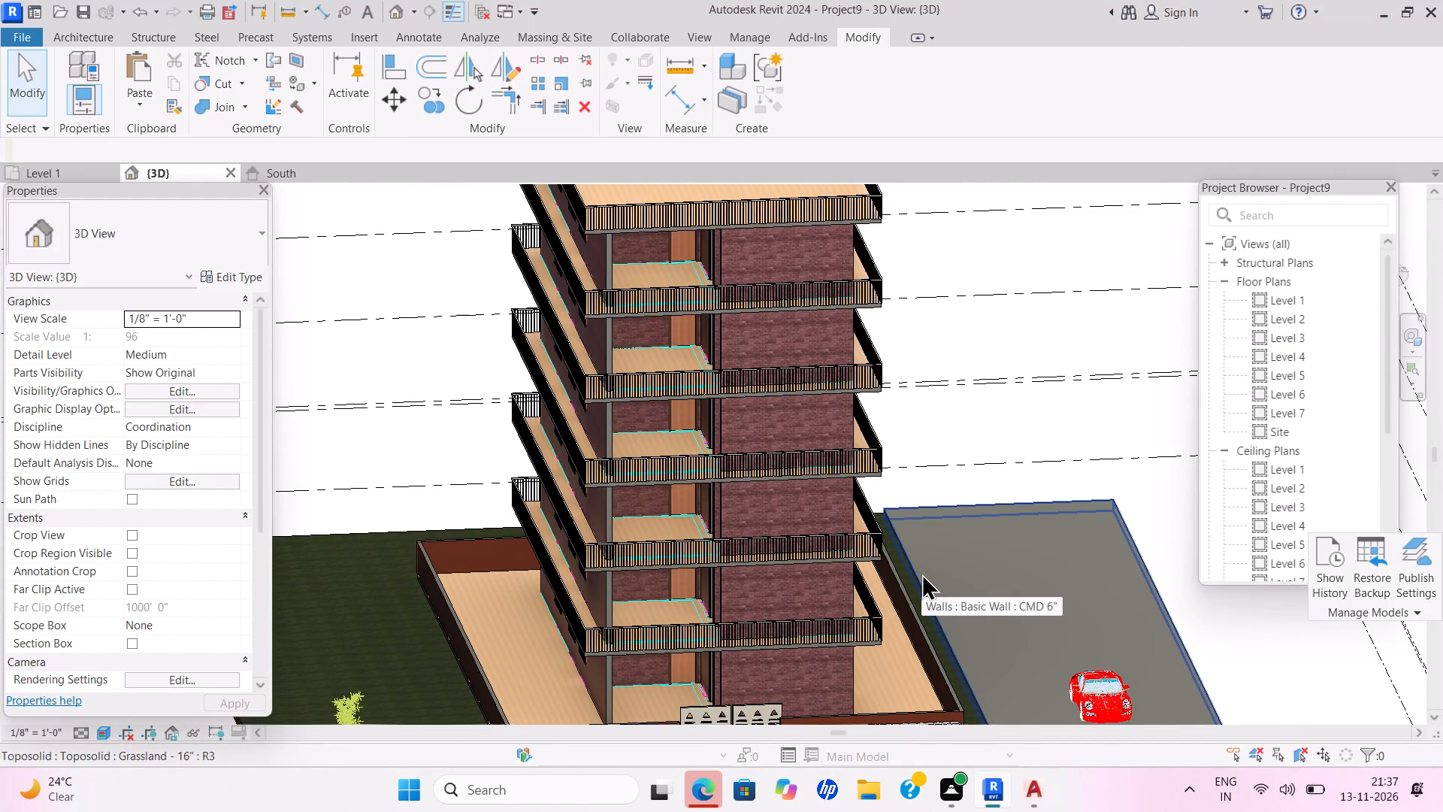
scroll(922, 574, down, 2)
scroll(922, 574, up, 1)
scroll(922, 574, down, 2)
scroll(922, 574, up, 3)
scroll(922, 574, down, 1)
scroll(922, 574, up, 1)
scroll(922, 574, down, 1)
scroll(922, 574, up, 1)
scroll(922, 574, down, 1)
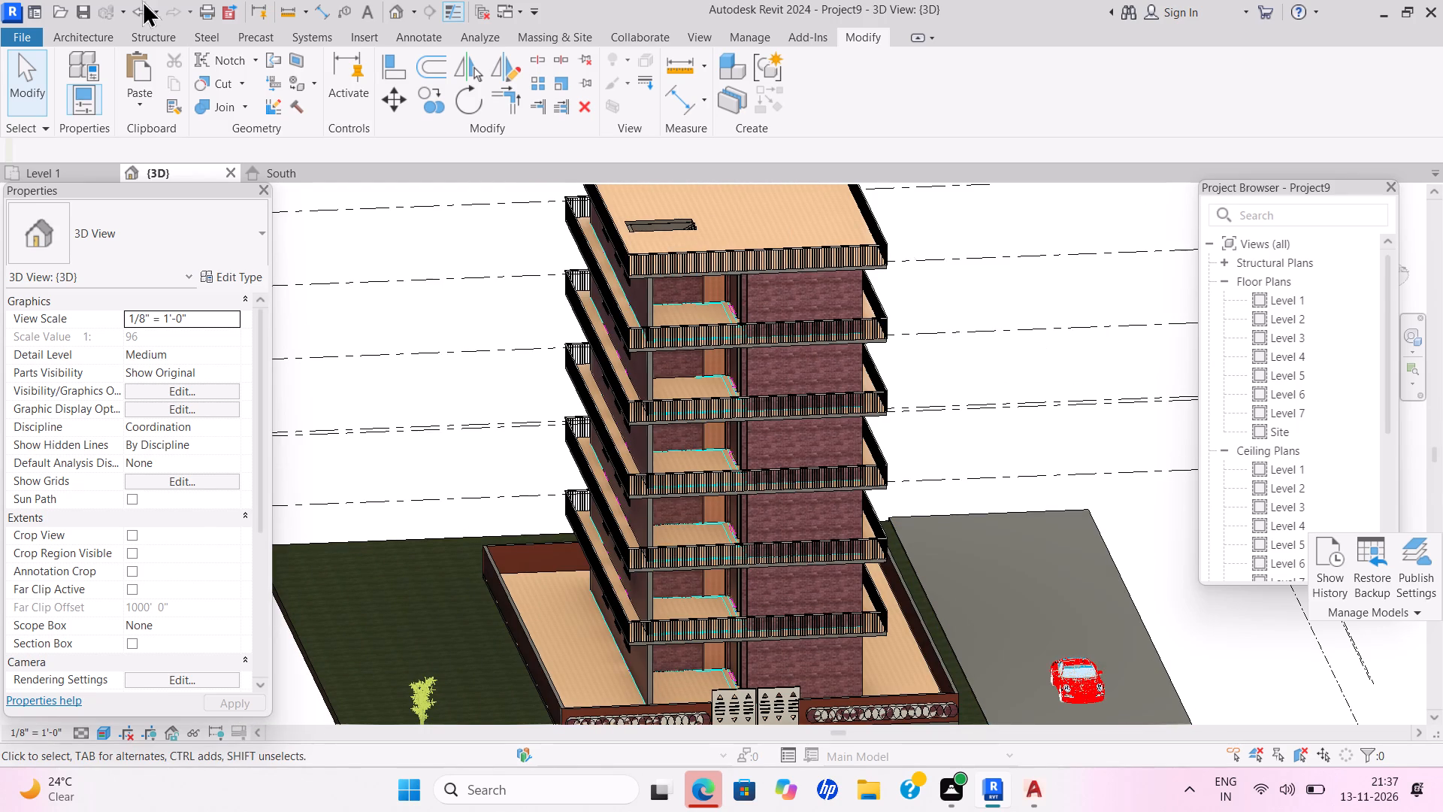
Save the Revit project to the Desktop as V20.
click(26, 45)
click(32, 38)
click(77, 275)
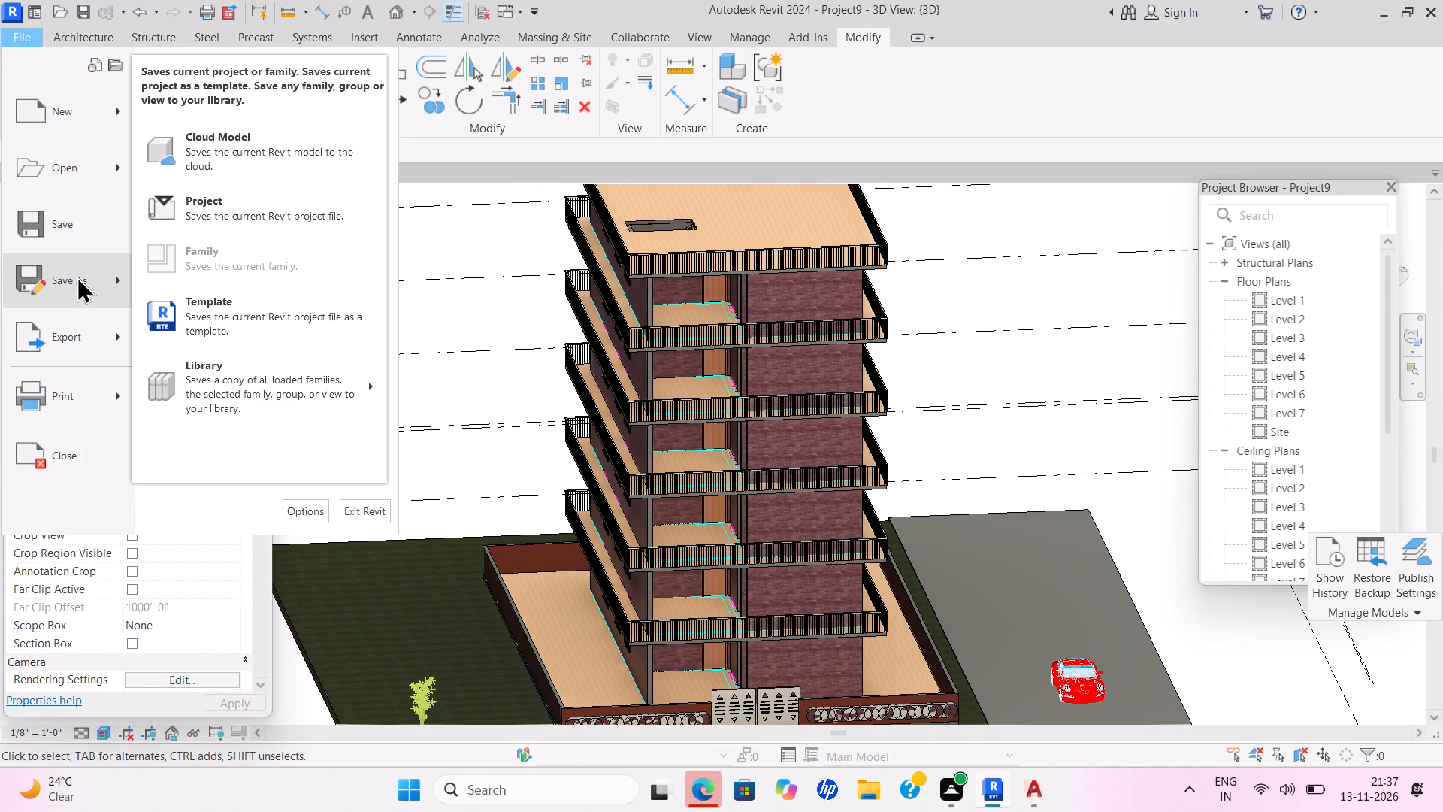
click(180, 213)
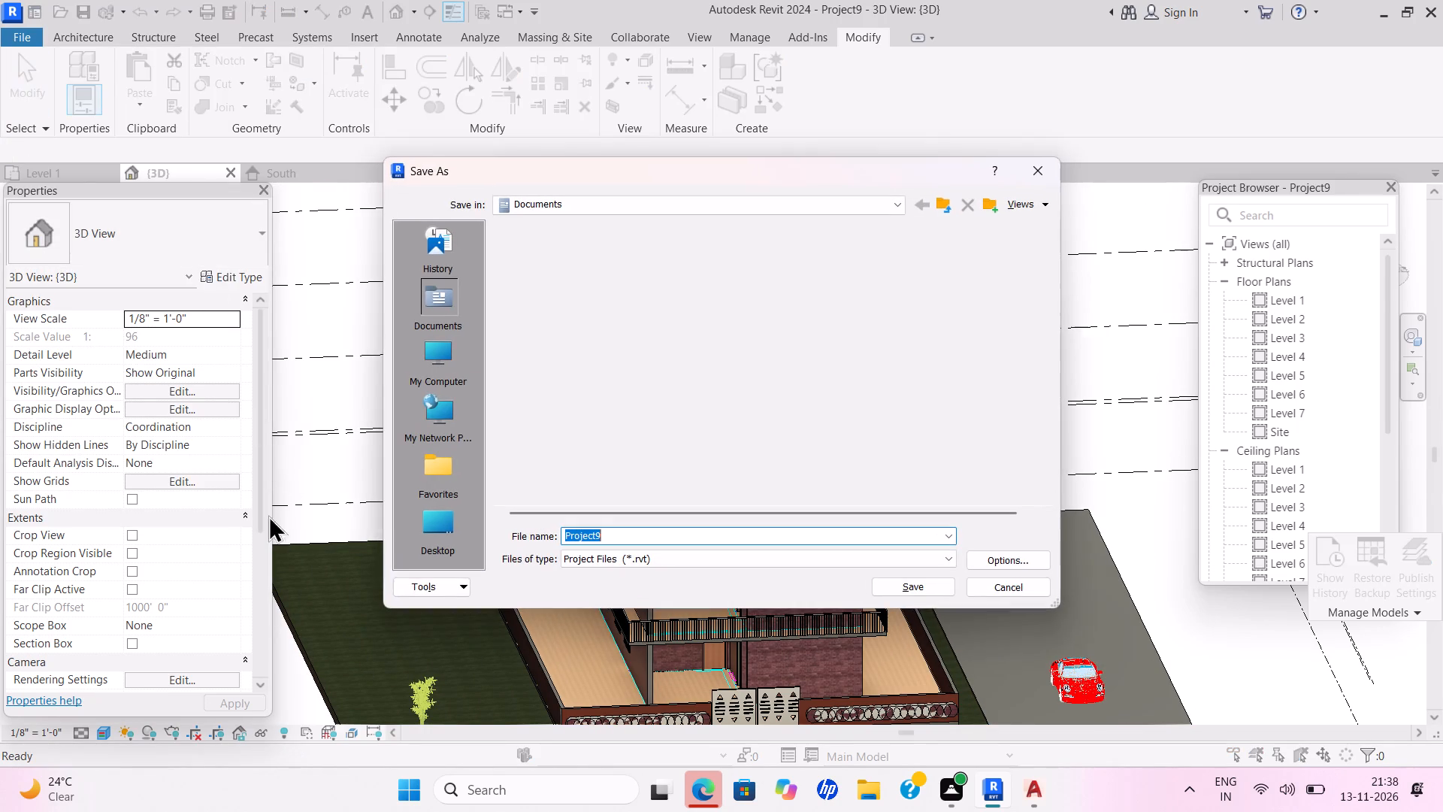
double_click(434, 524)
click(434, 531)
click(435, 531)
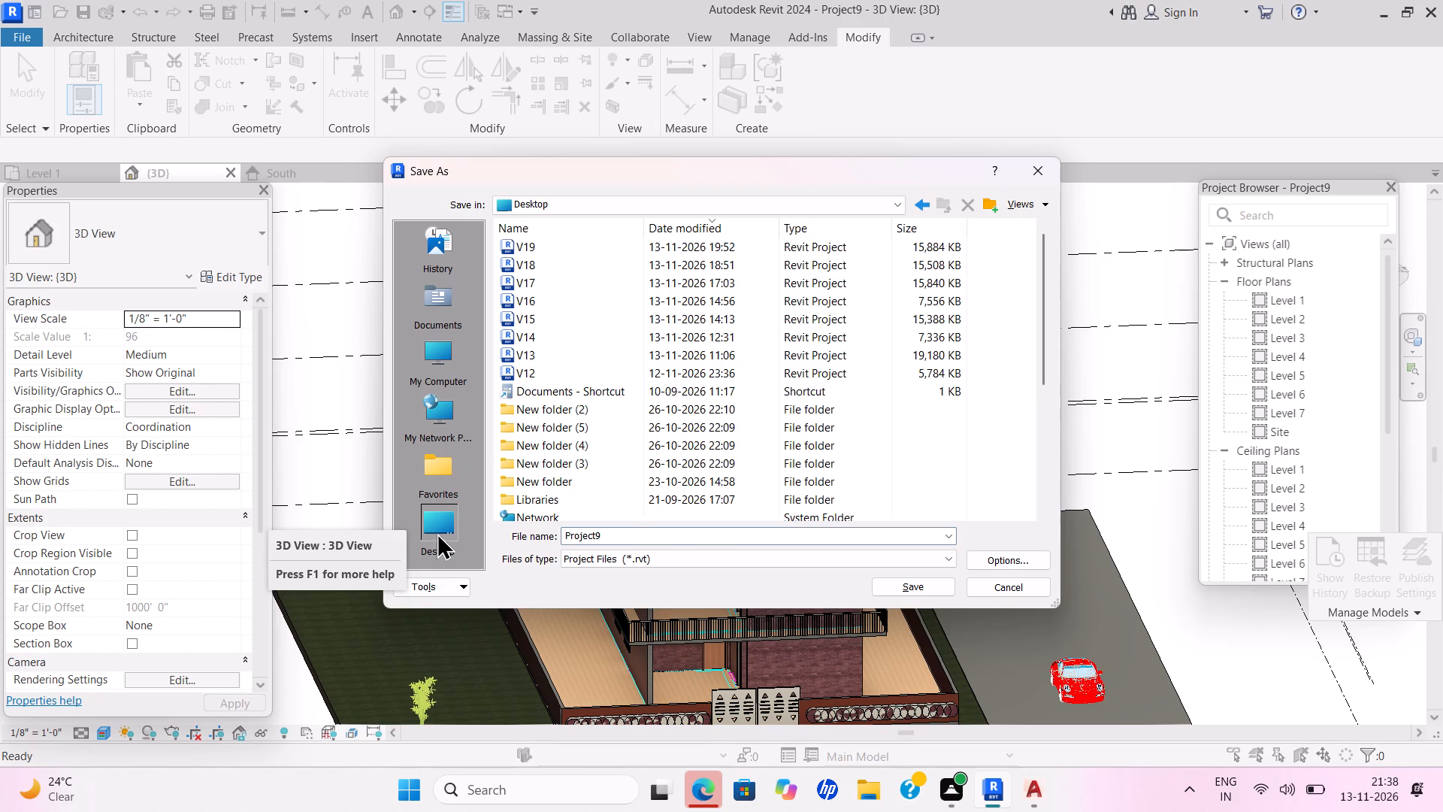
click(640, 541)
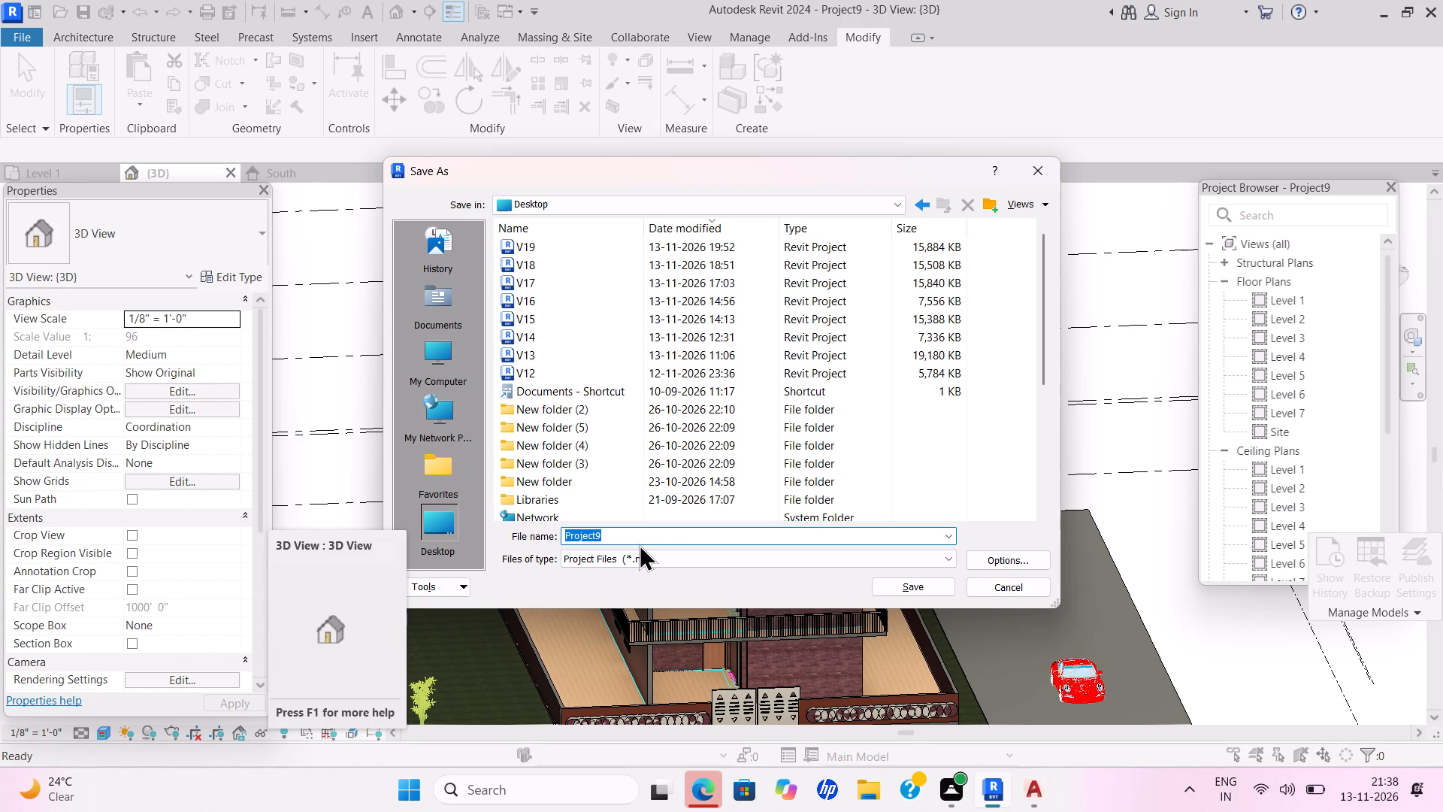
key(BackSpace)
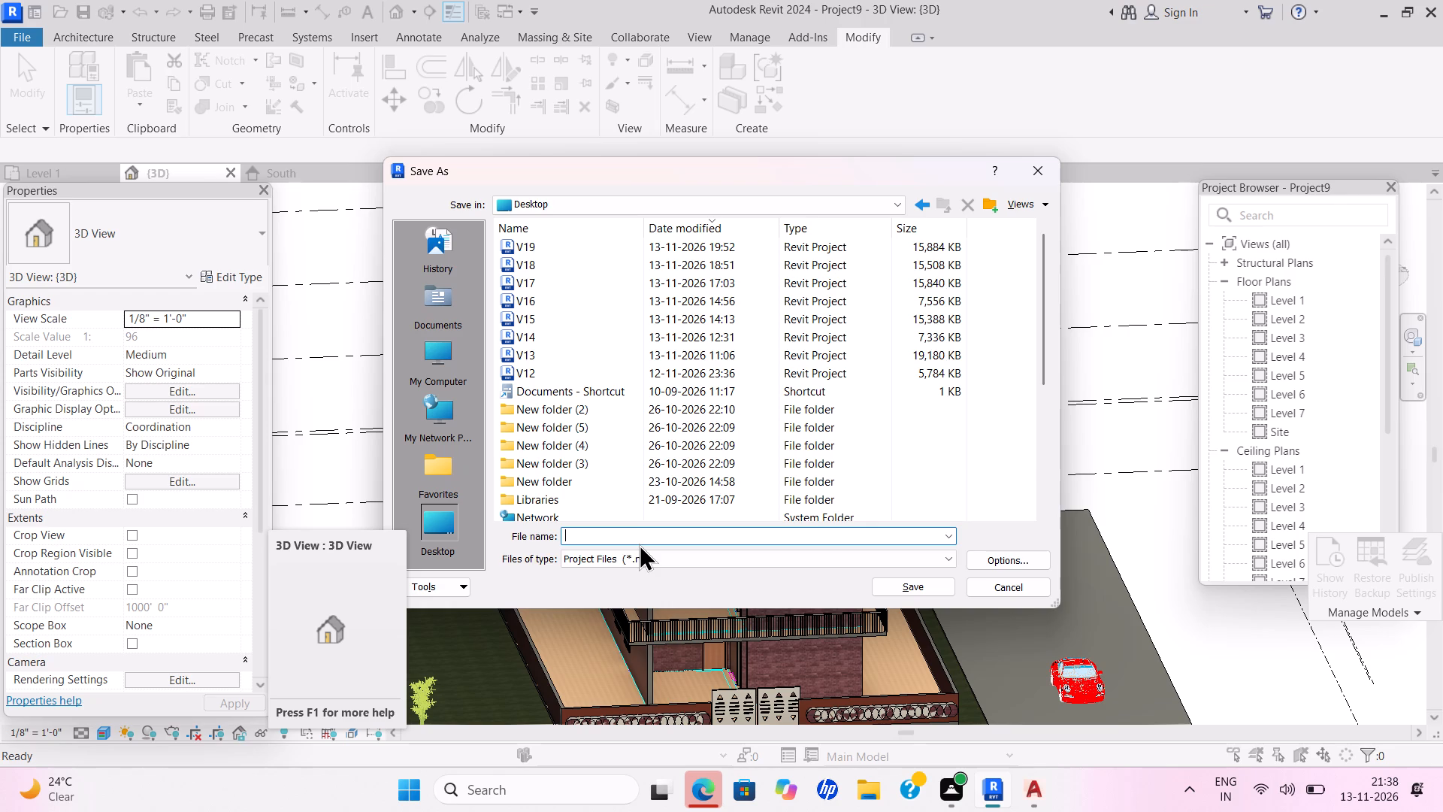
key(BackSpace)
text(V20)
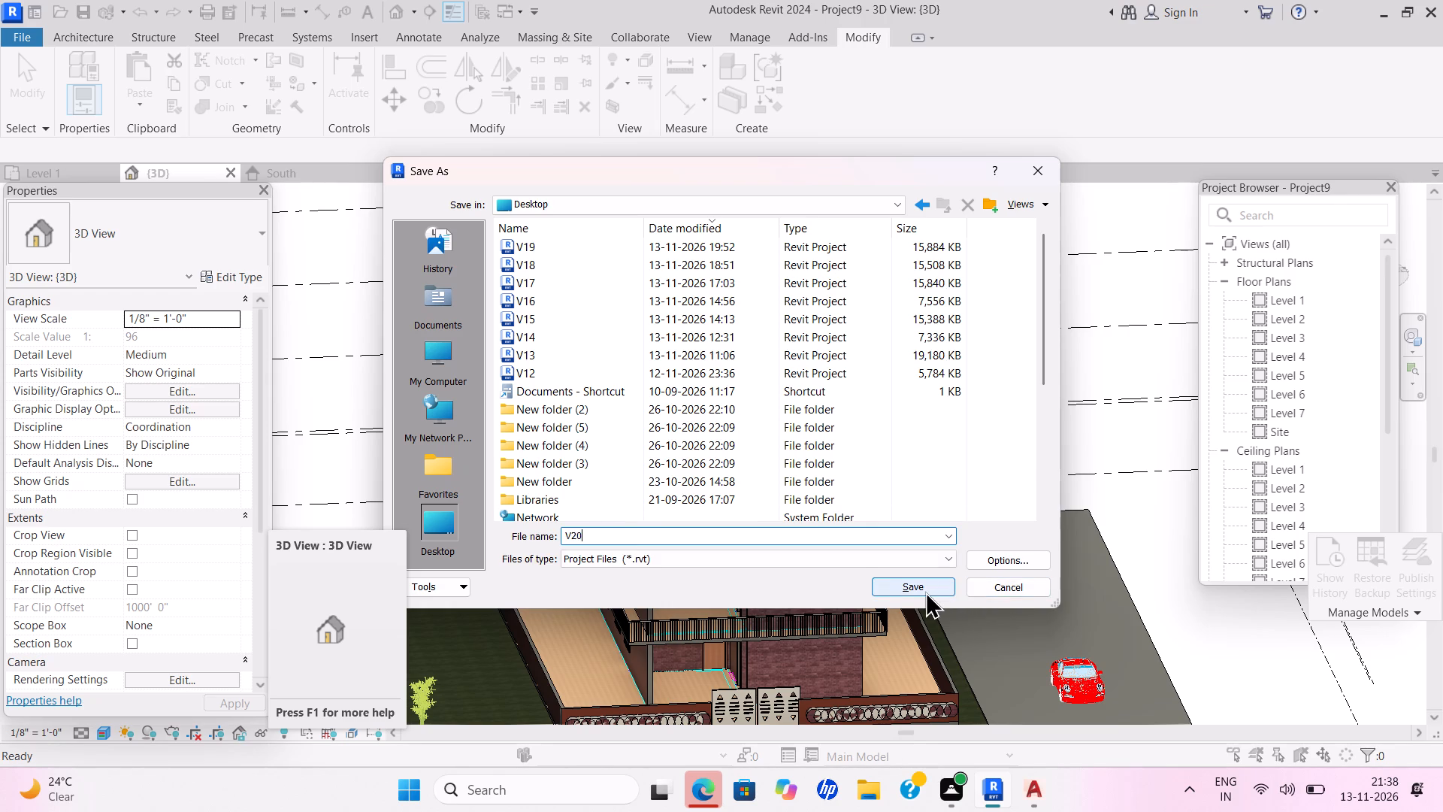
click(925, 591)
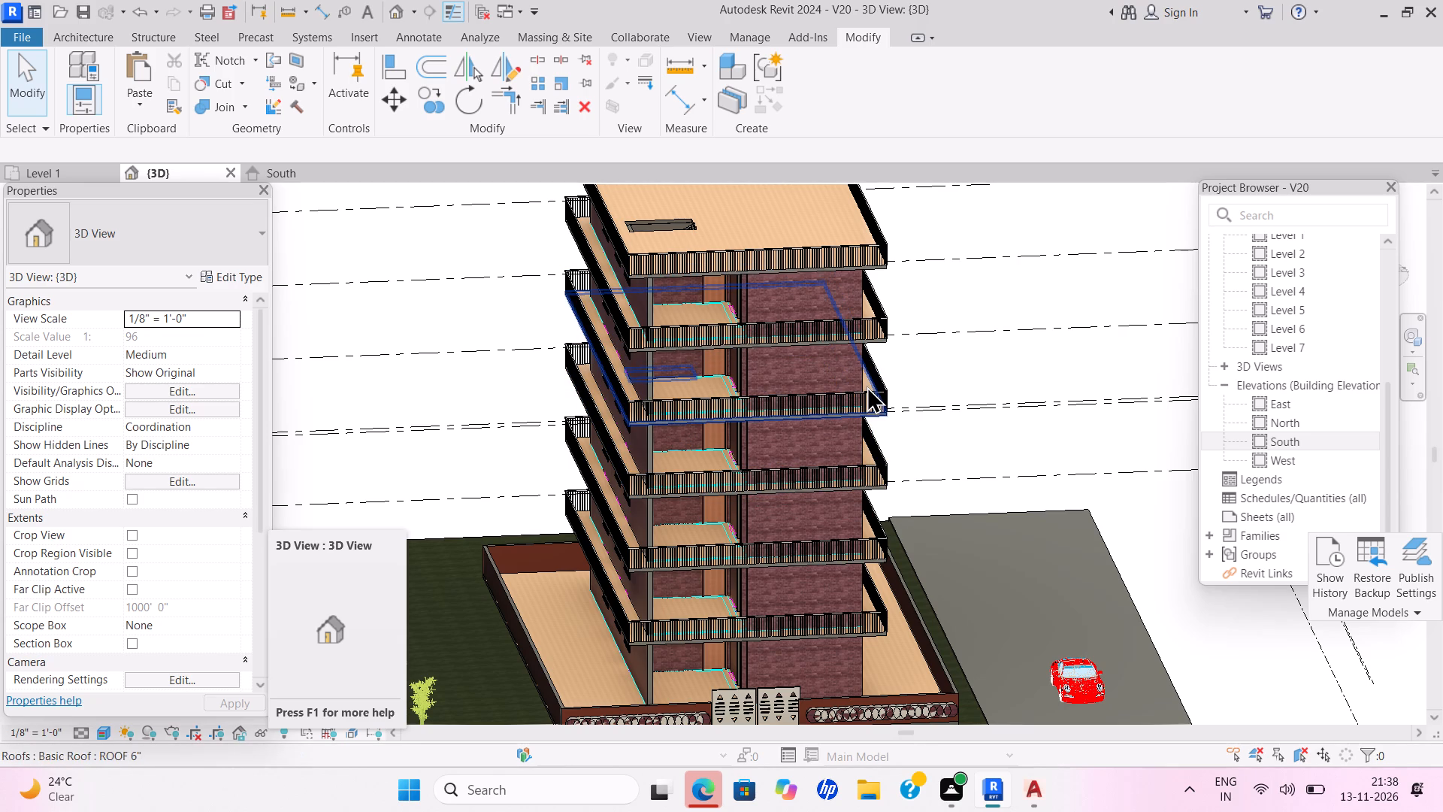
Switch to AutoCAD and open the INTERN PPS 1792 drawing from Documents.
click(1001, 717)
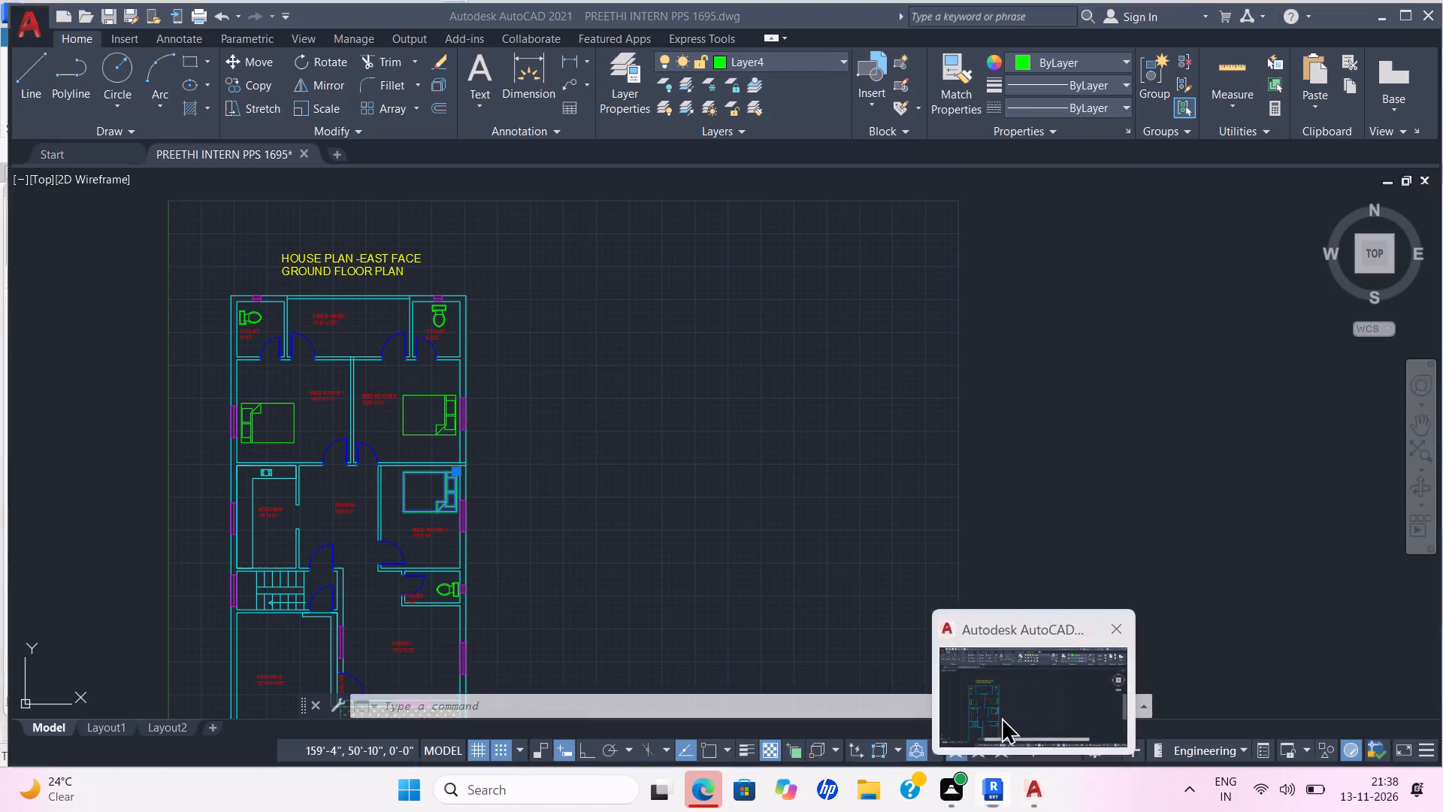
click(23, 33)
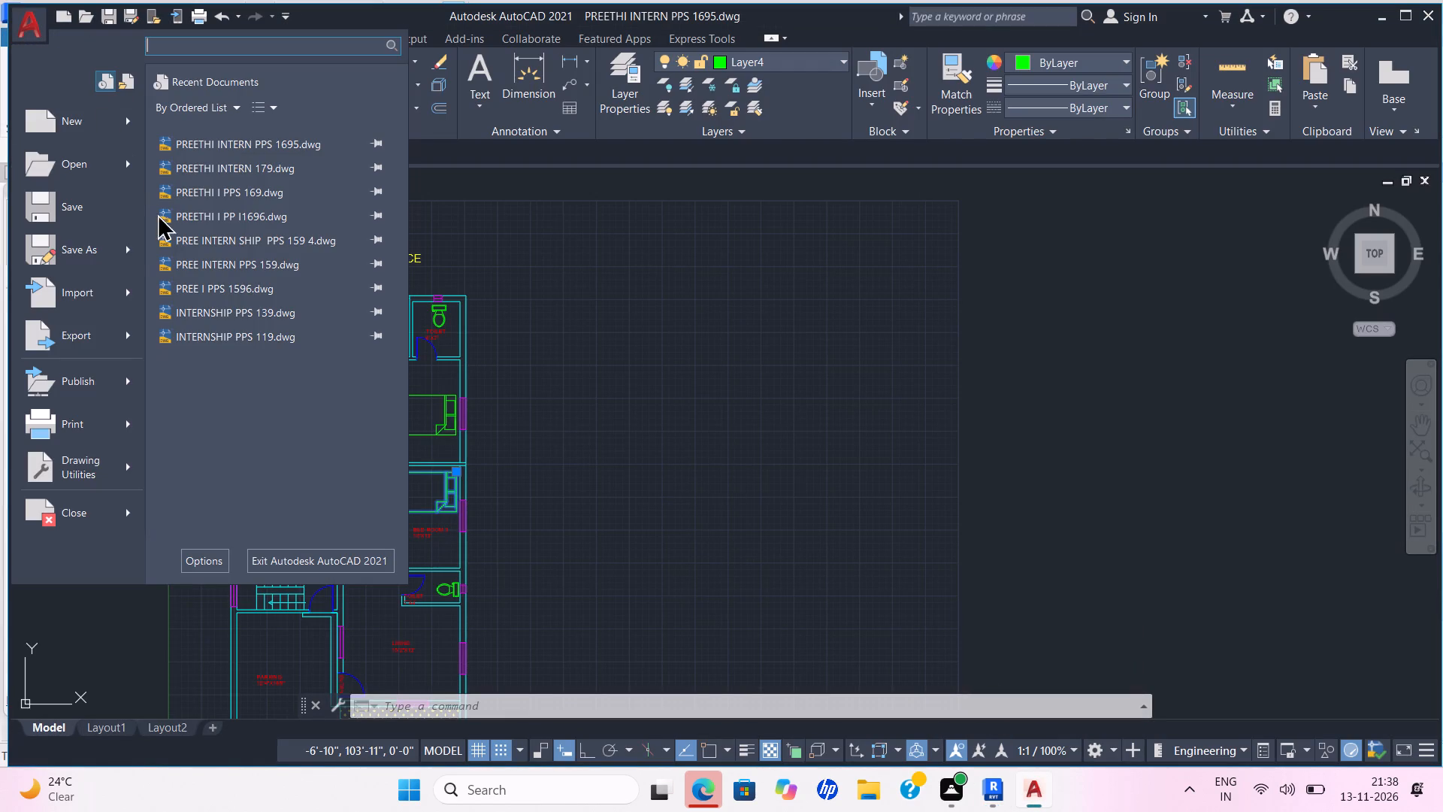
click(104, 178)
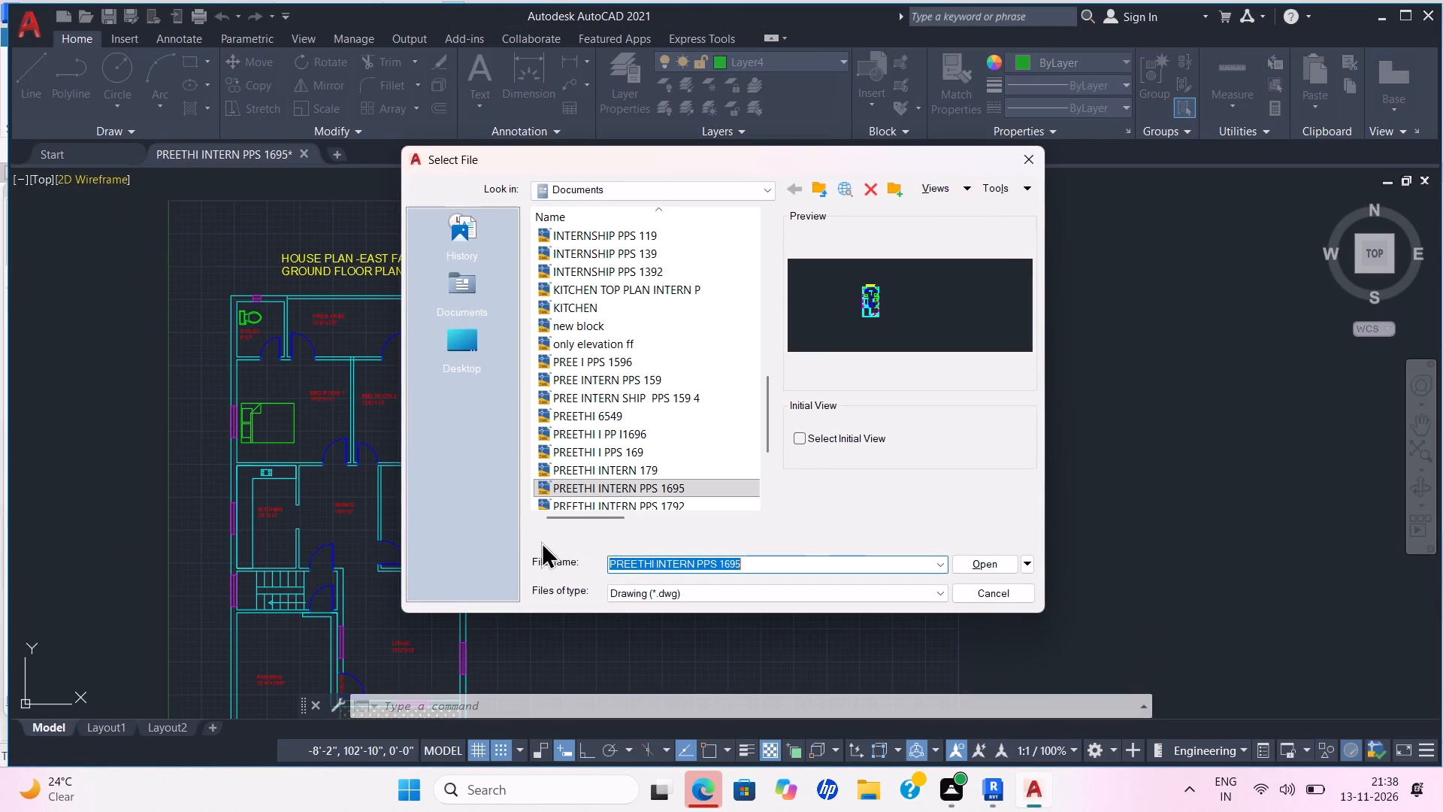
click(640, 506)
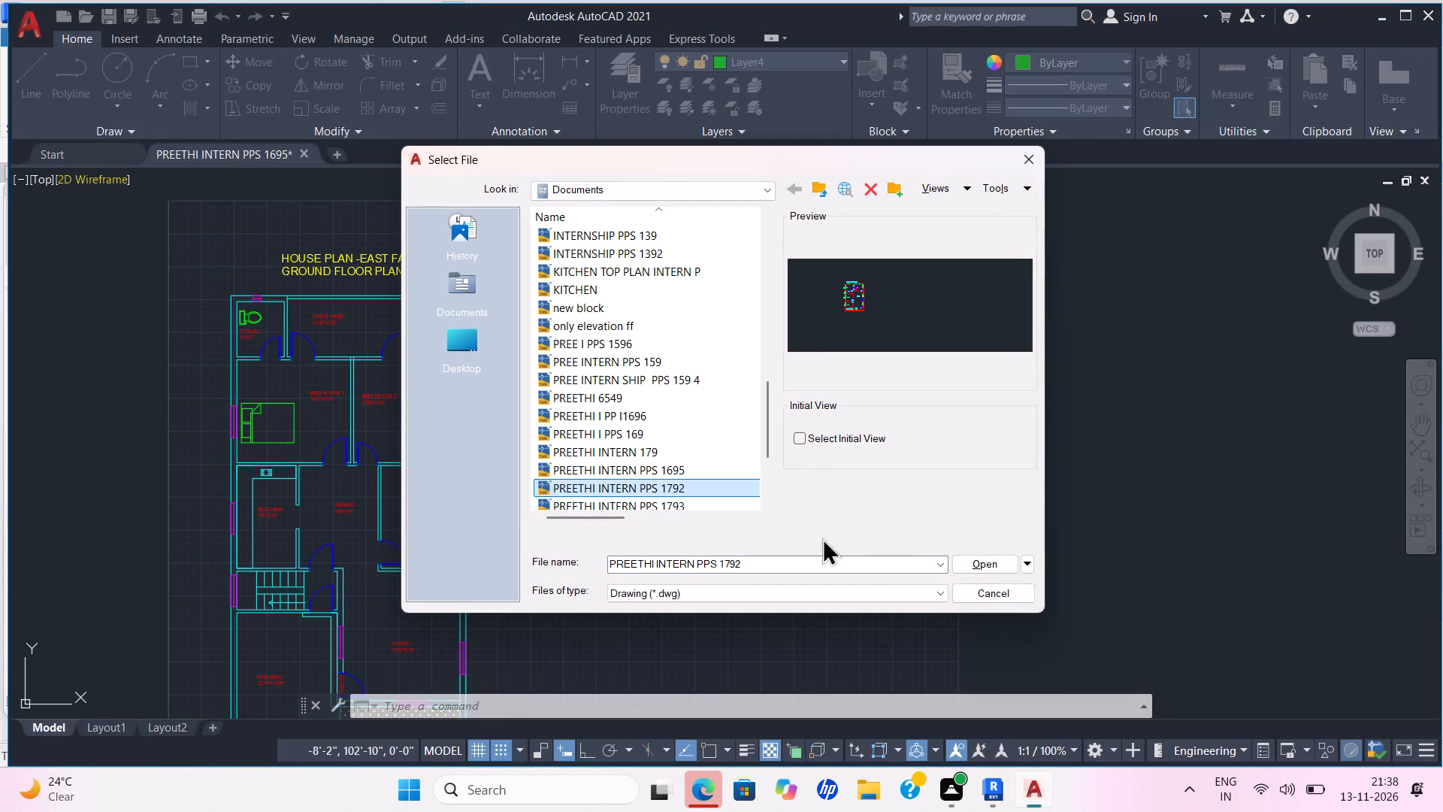
click(994, 565)
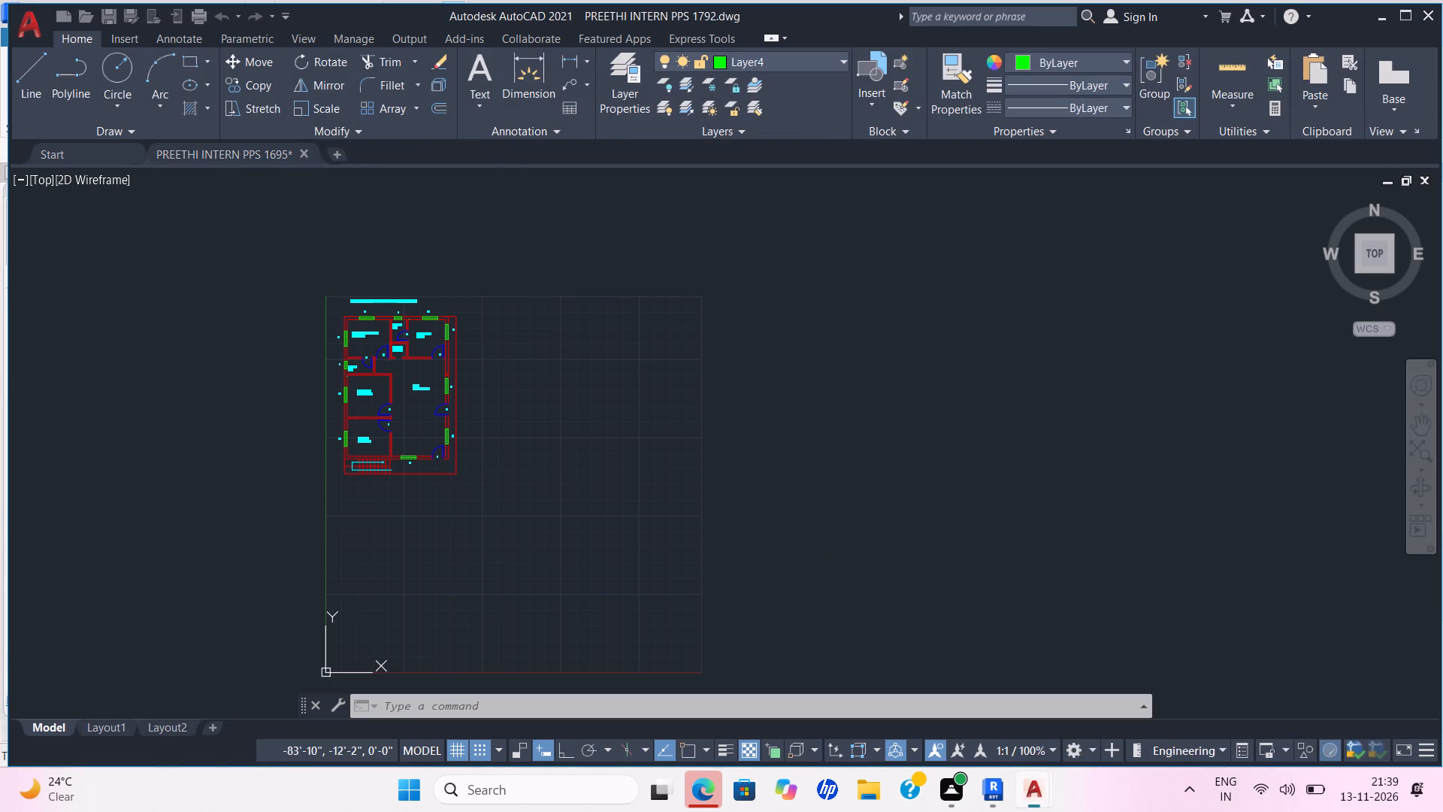
Examine the title and upper rooms of the proposed ground floor plan.
scroll(419, 304, up, 1)
scroll(419, 304, down, 1)
middle_click(420, 304)
scroll(420, 304, up, 3)
scroll(414, 302, down, 1)
scroll(414, 302, up, 2)
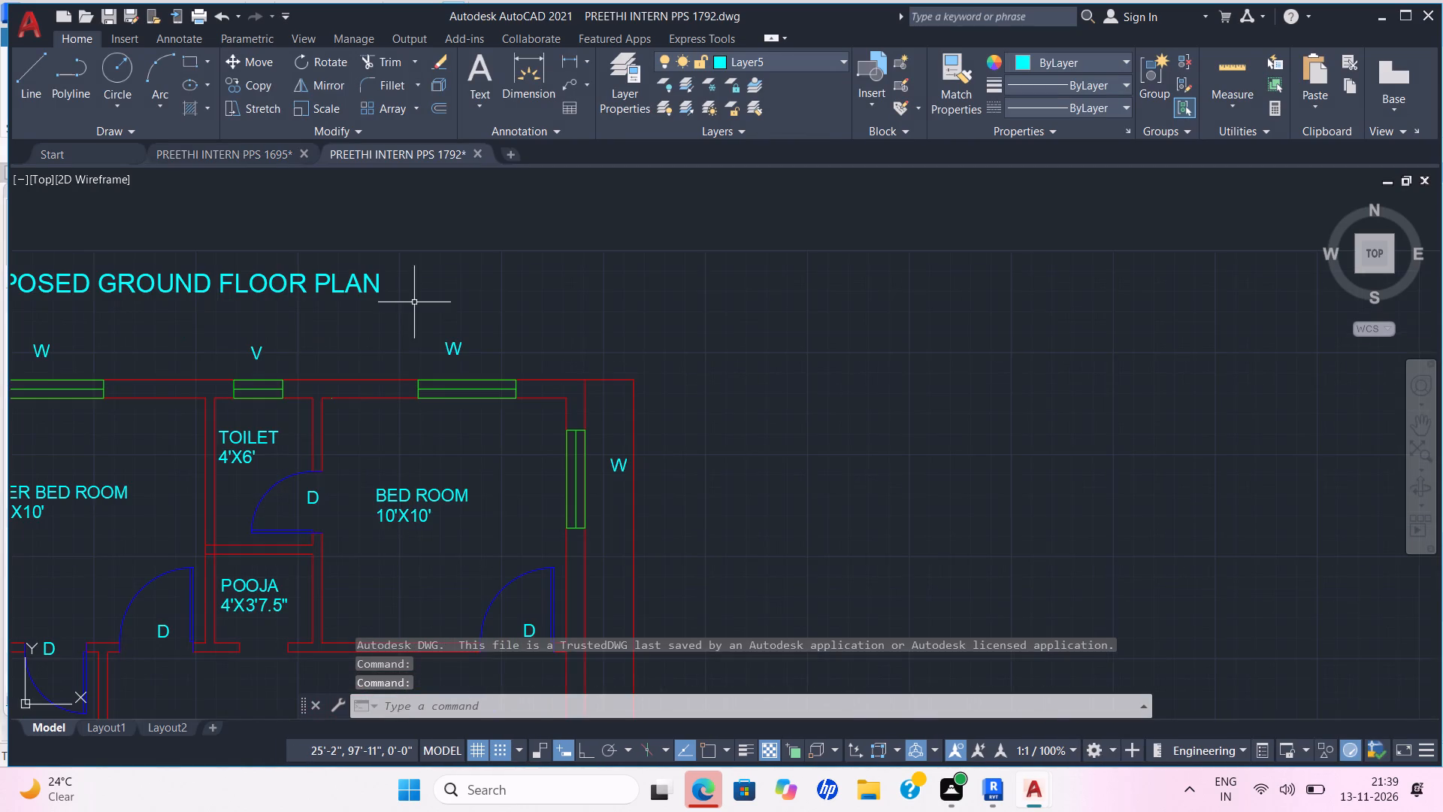
middle_drag(442, 374, 519, 344)
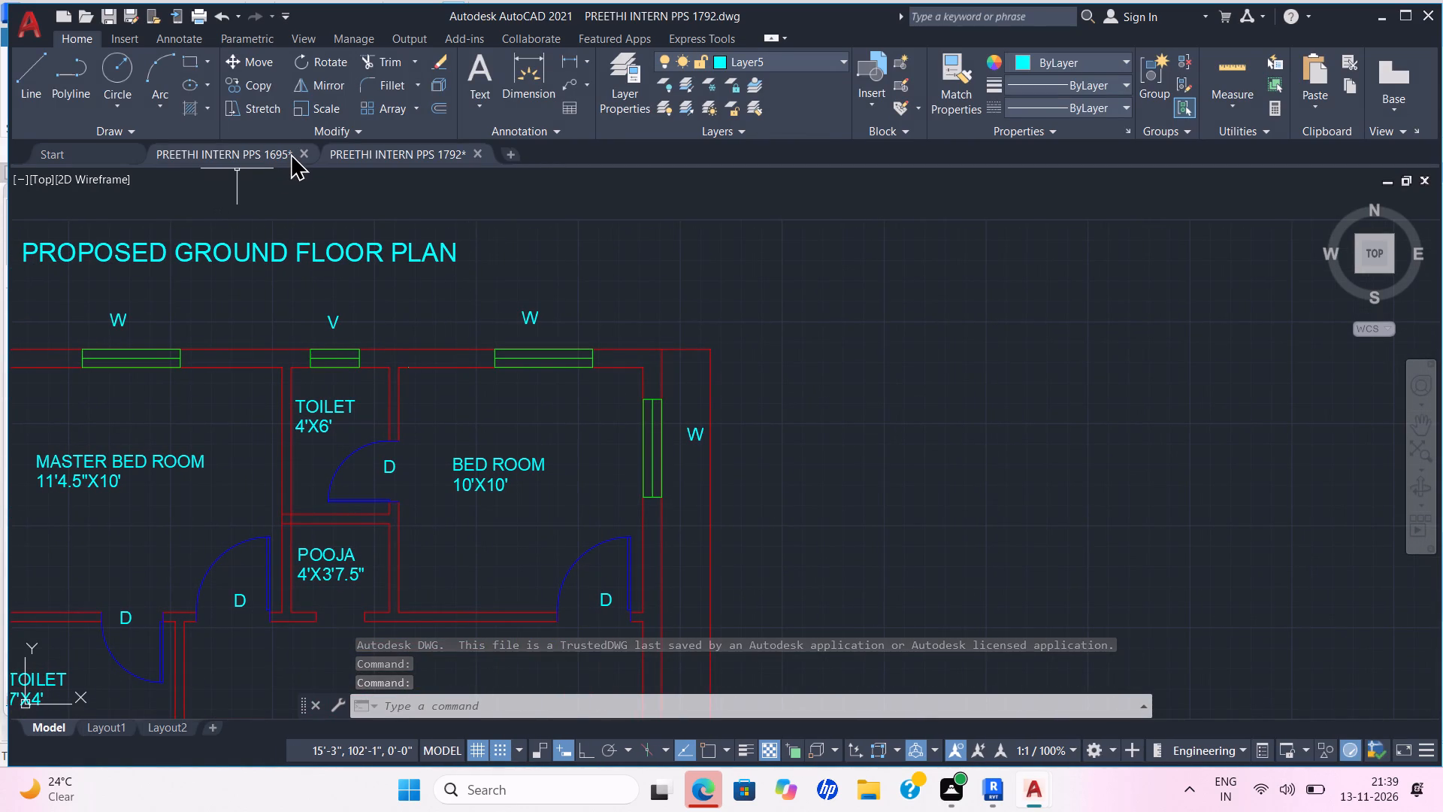
Close the INTERN PPS 1695 house plan drawing in AutoCAD.
click(307, 156)
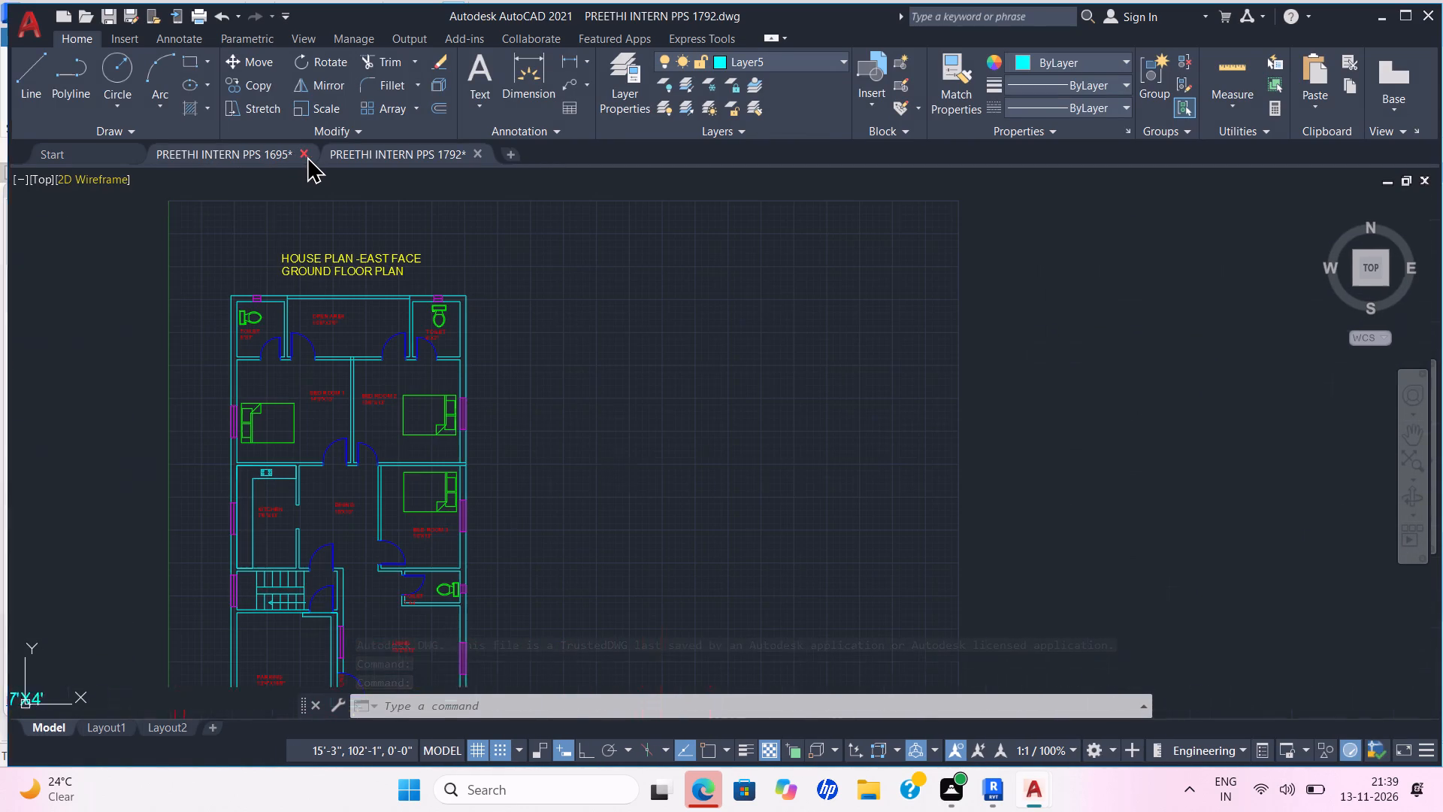
click(782, 432)
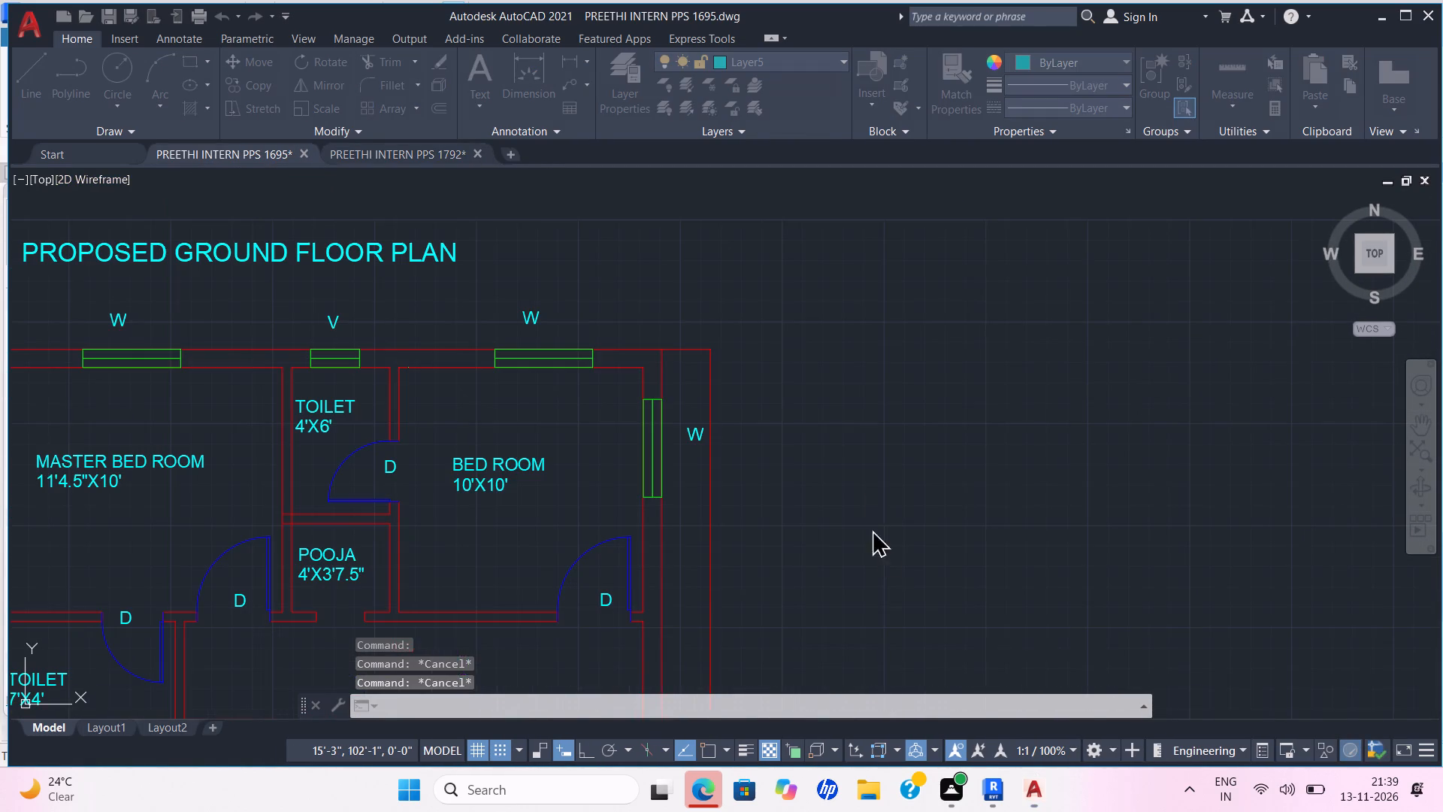
Switch back to the 3D view of project V20 in Revit.
click(976, 705)
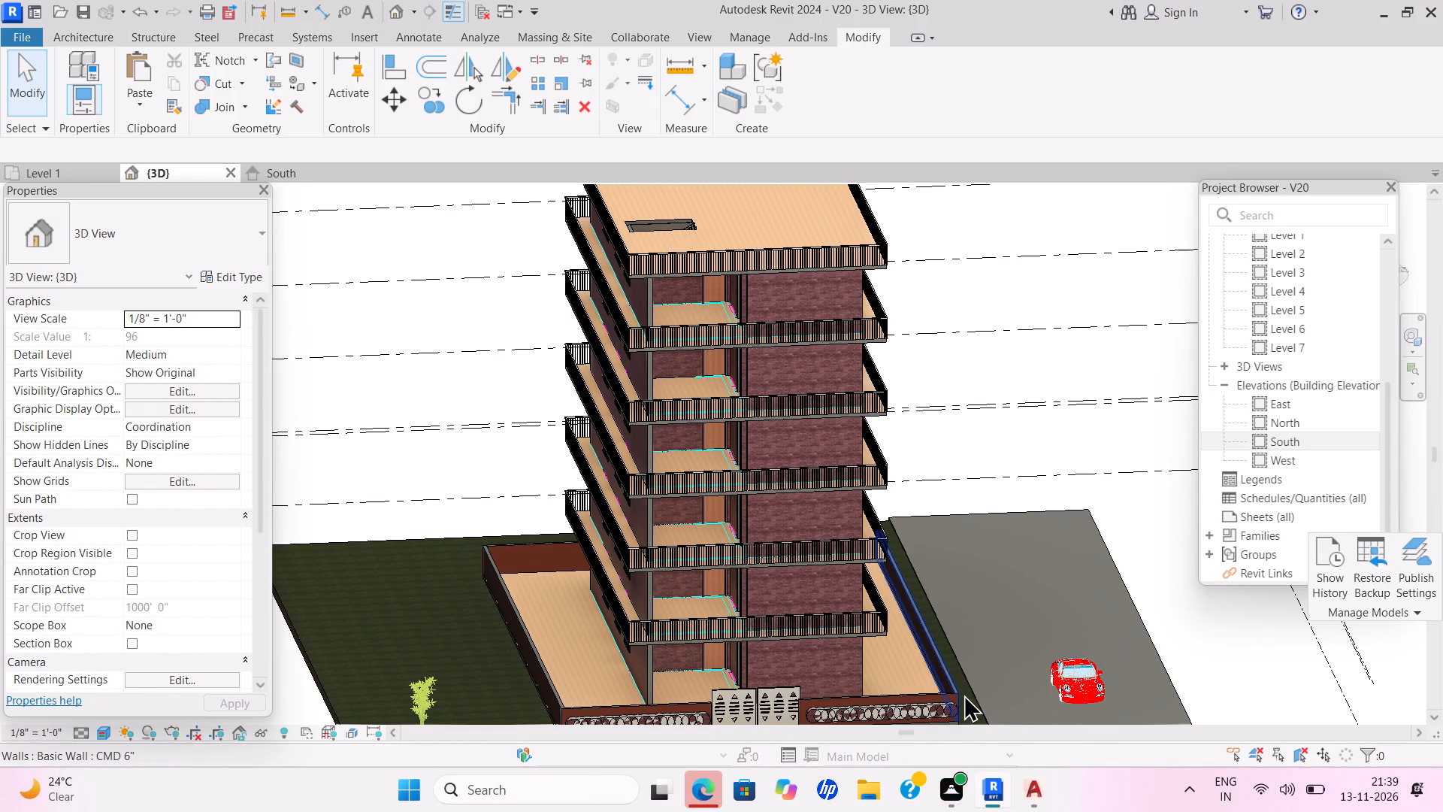